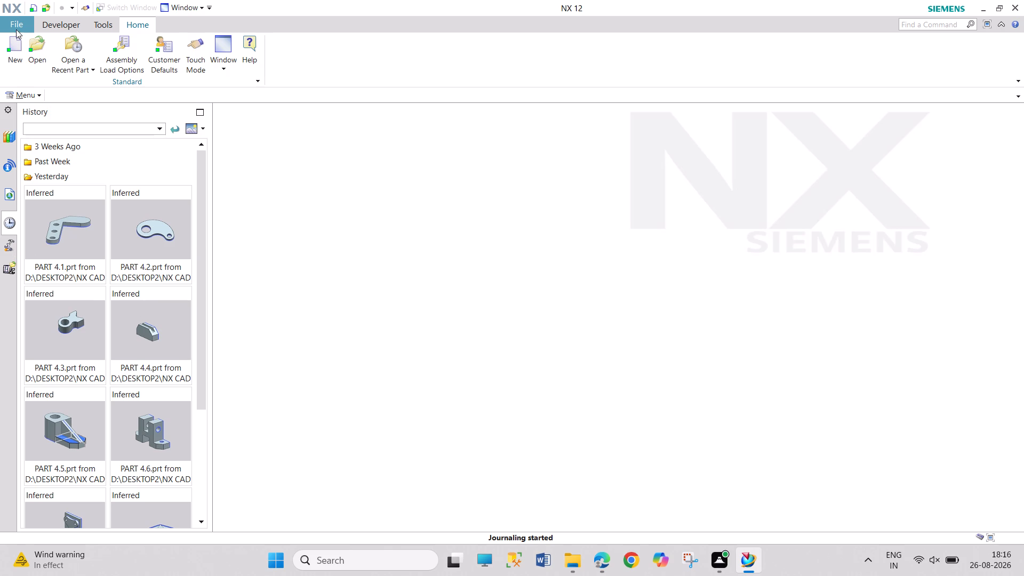
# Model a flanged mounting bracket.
# Create a new part from the Model template in millimetres.
pyautogui.click(14, 62)
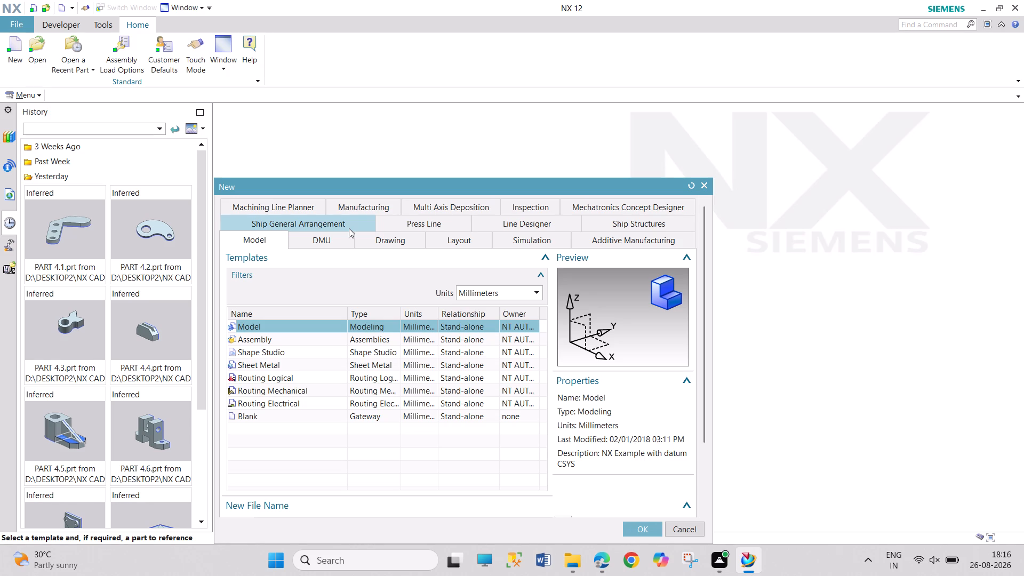
pyautogui.click(645, 532)
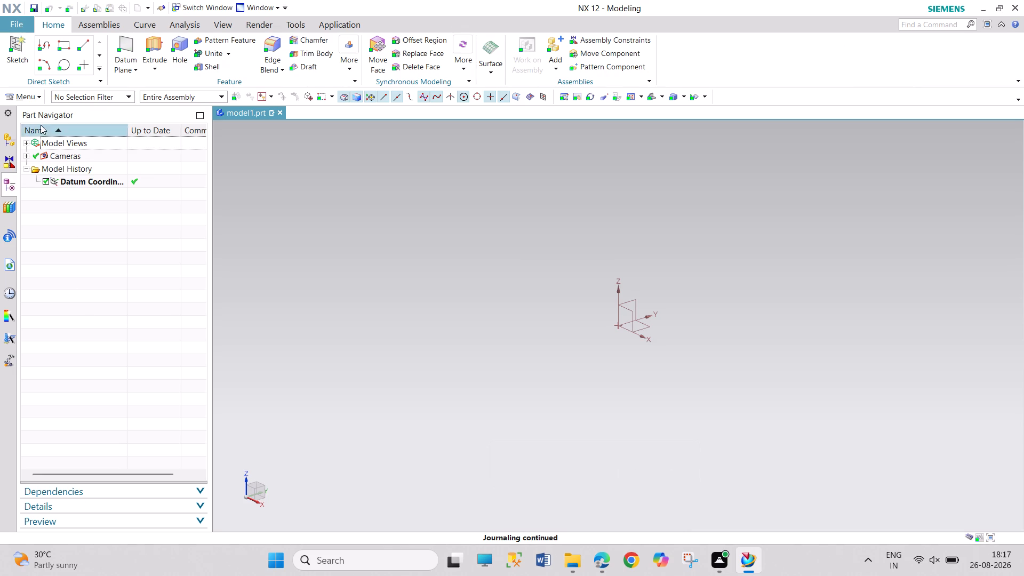
# Sketch an 80 mm diameter circle centred on the origin of the XY plane and finish the sketch.
pyautogui.click(33, 100)
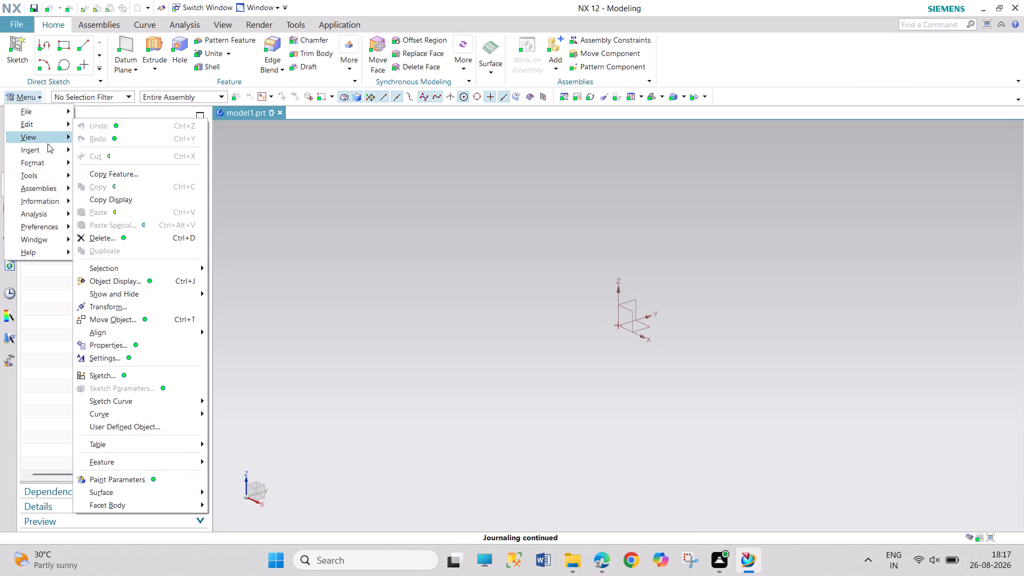
pyautogui.click(47, 151)
pyautogui.click(129, 161)
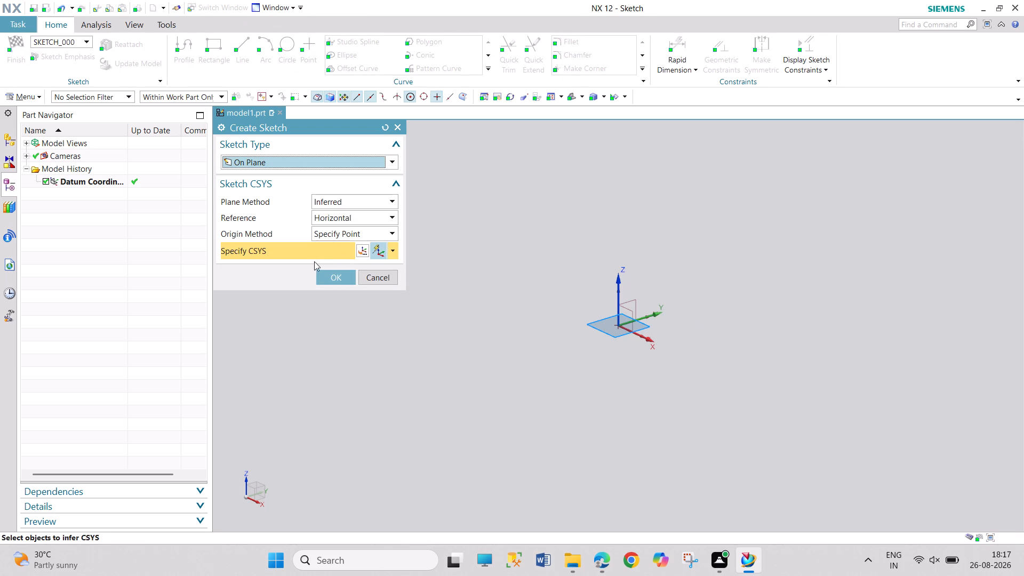
pyautogui.click(330, 277)
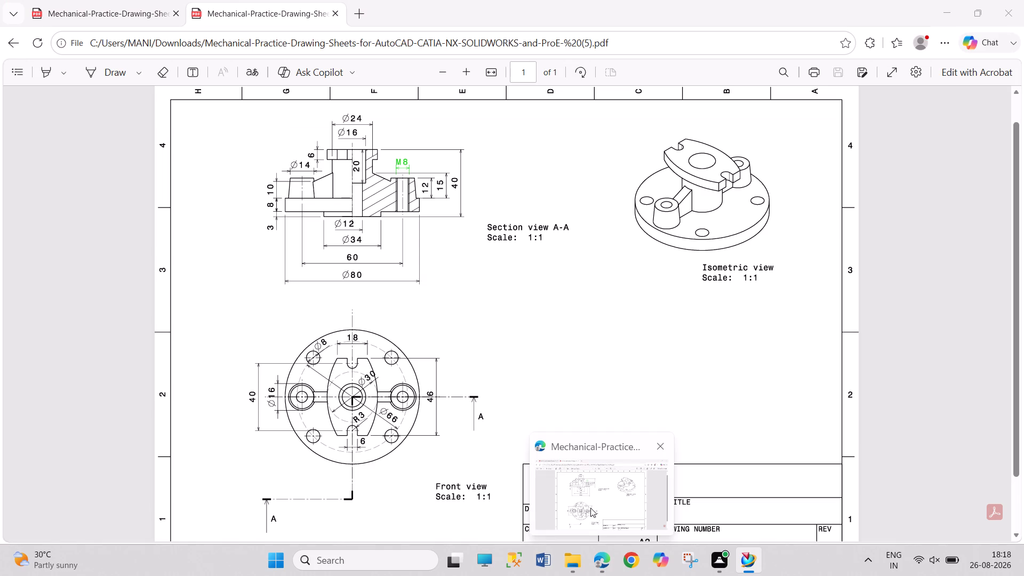
pyautogui.click(280, 56)
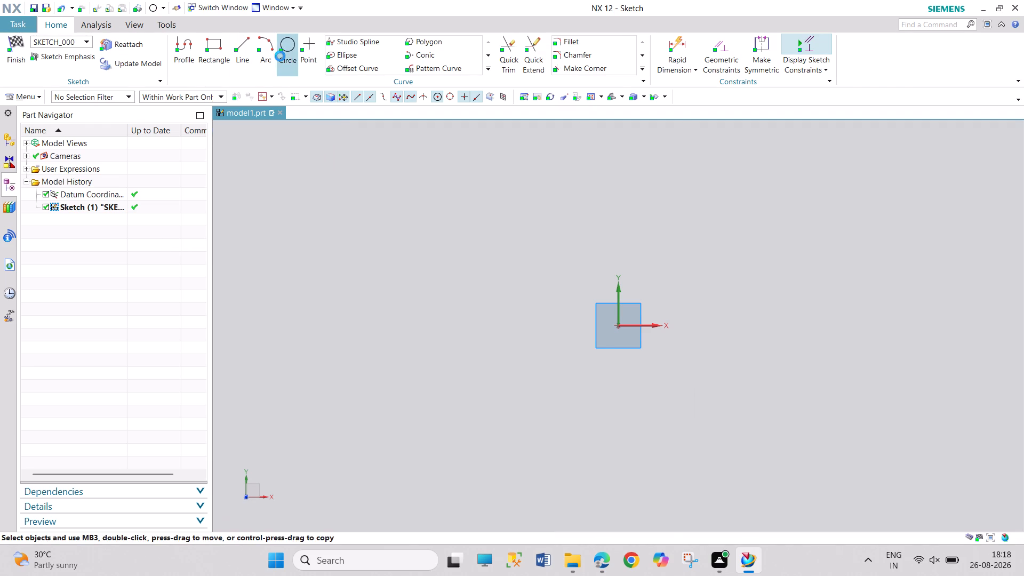
pyautogui.click(619, 324)
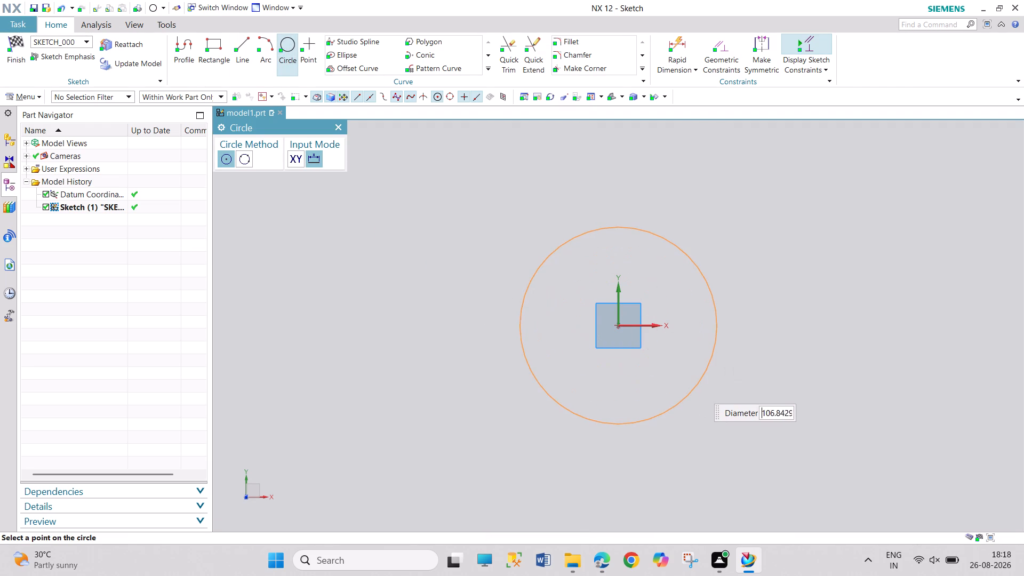
pyautogui.write('80')
pyautogui.press('Return')
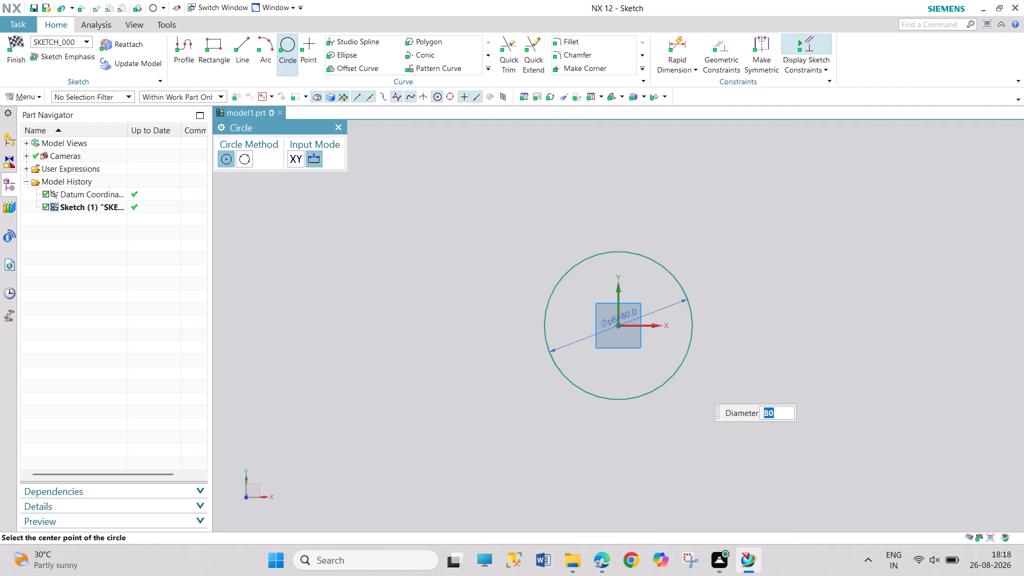
pyautogui.click(334, 129)
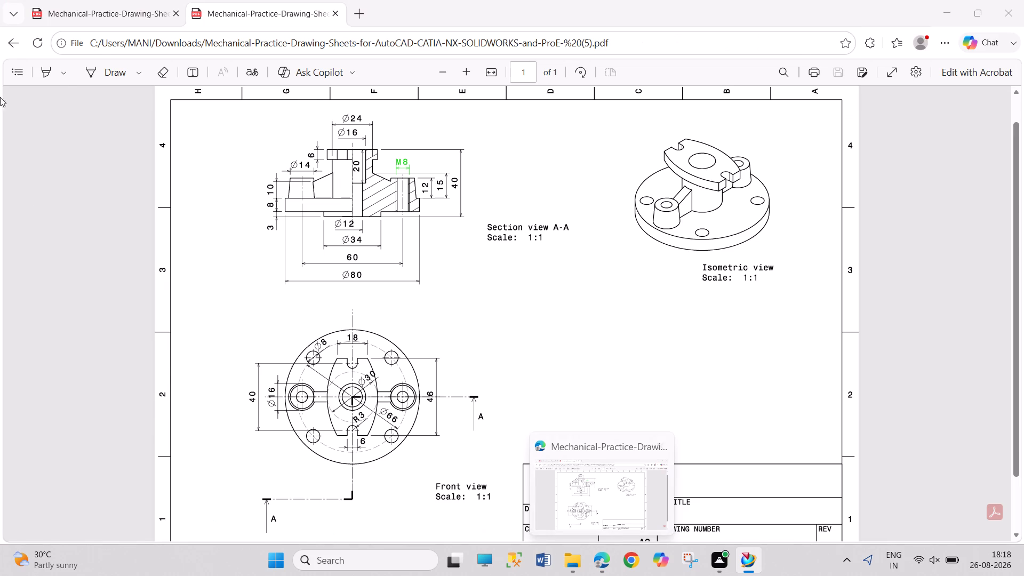
pyautogui.click(17, 45)
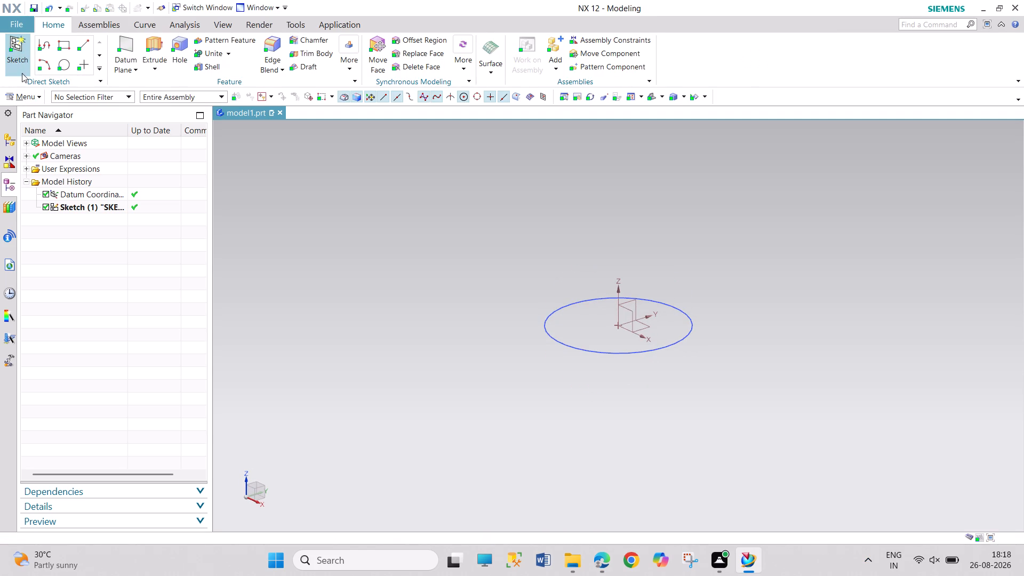
# Extrude the 80 mm circle upward by 8 mm to form the base disc.
pyautogui.click(155, 38)
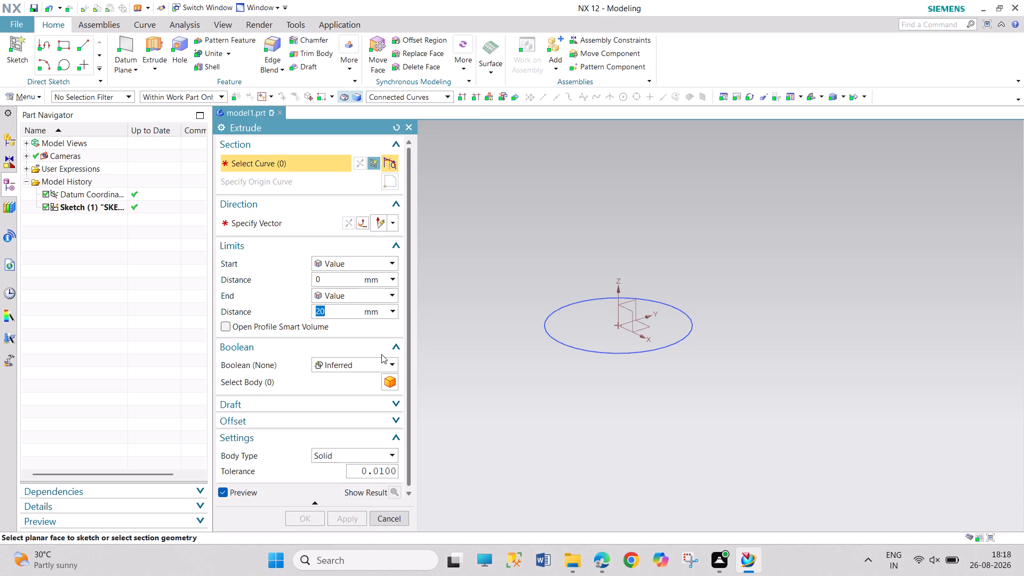
pyautogui.press('8')
pyautogui.press('Return')
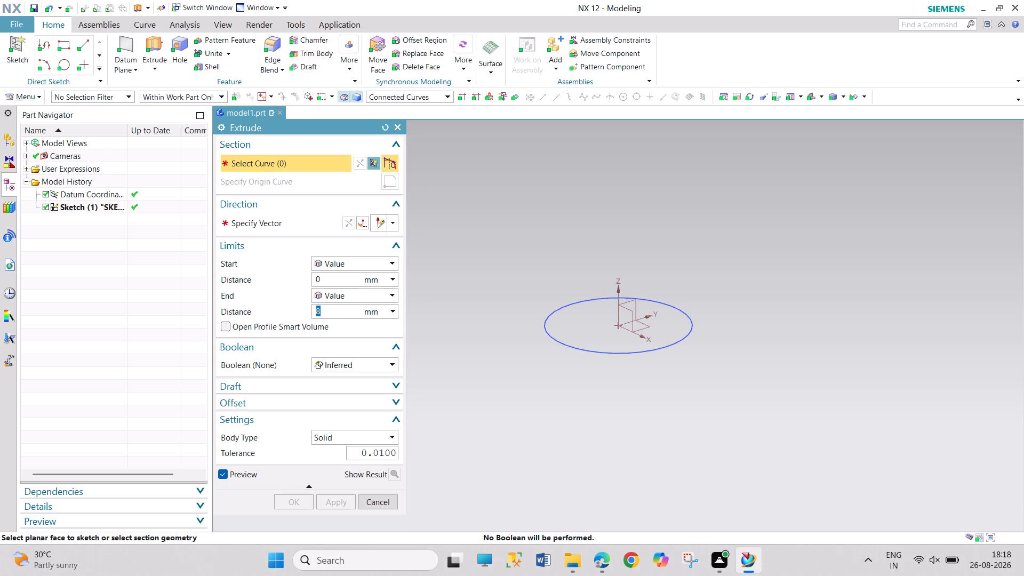
pyautogui.click(660, 345)
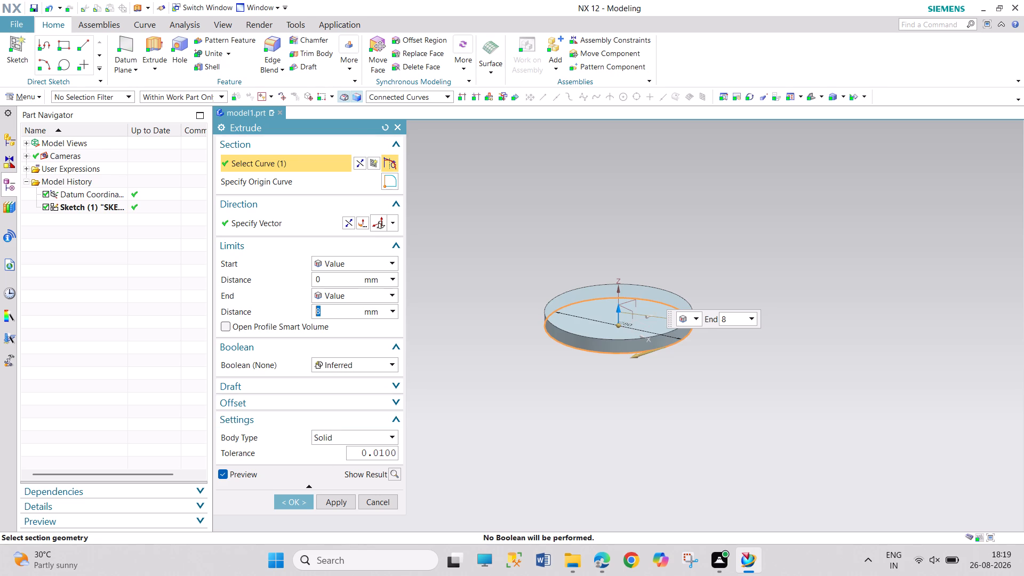
pyautogui.click(289, 505)
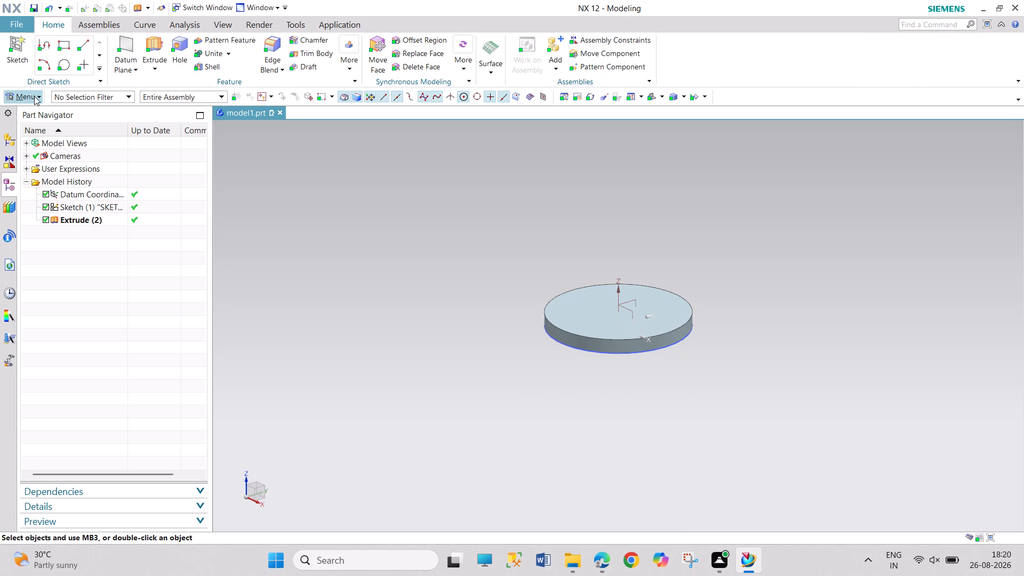
# Sketch a 24 mm diameter circle centred on the origin on the disc's top face and finish the sketch.
pyautogui.click(34, 96)
pyautogui.click(43, 145)
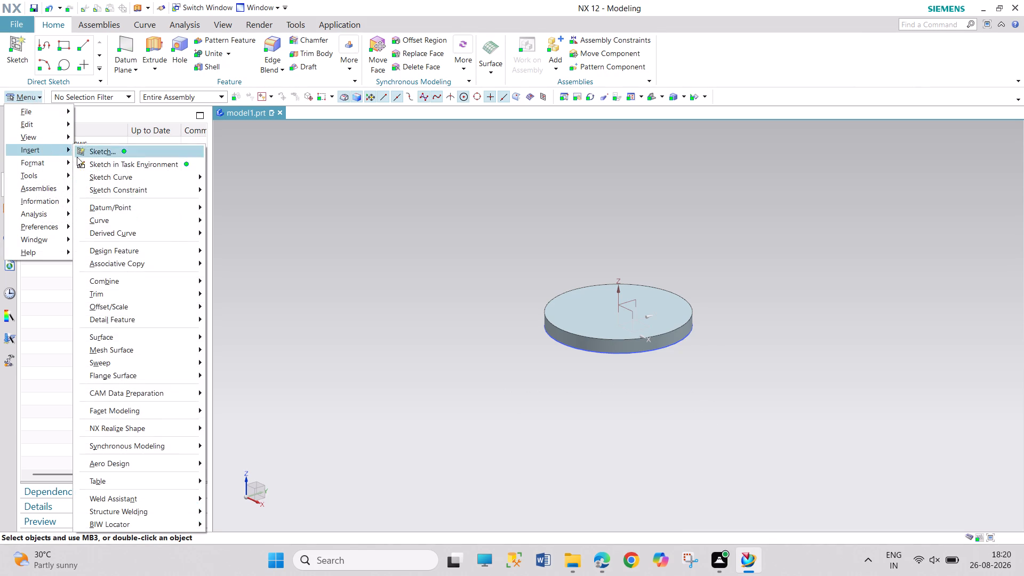
pyautogui.click(87, 159)
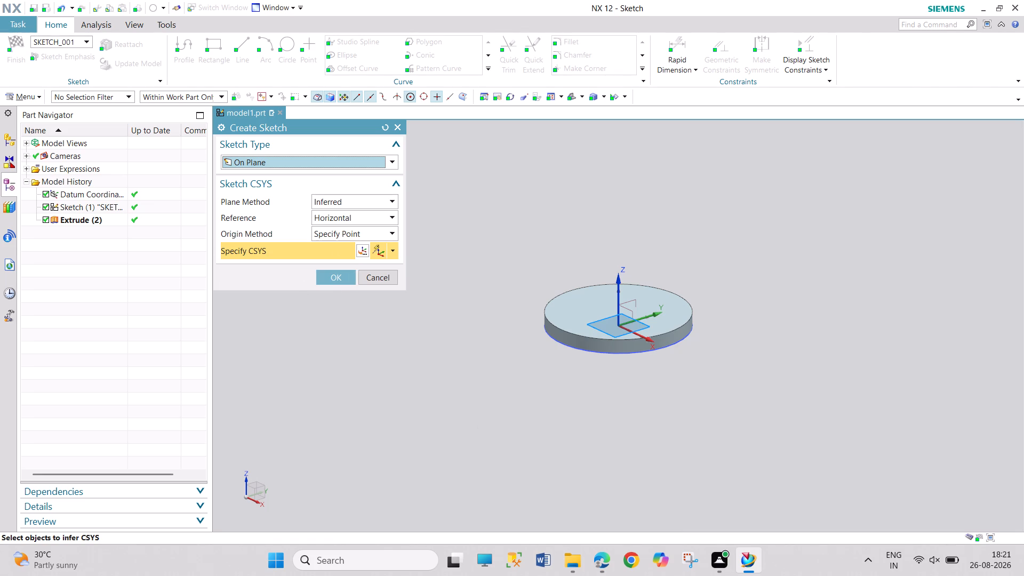
pyautogui.click(572, 330)
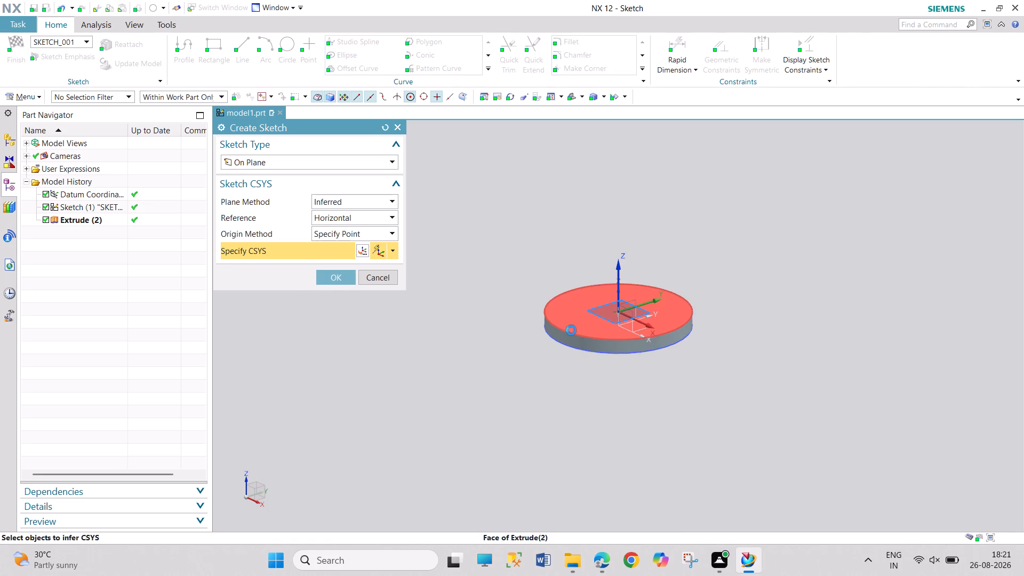
pyautogui.click(335, 276)
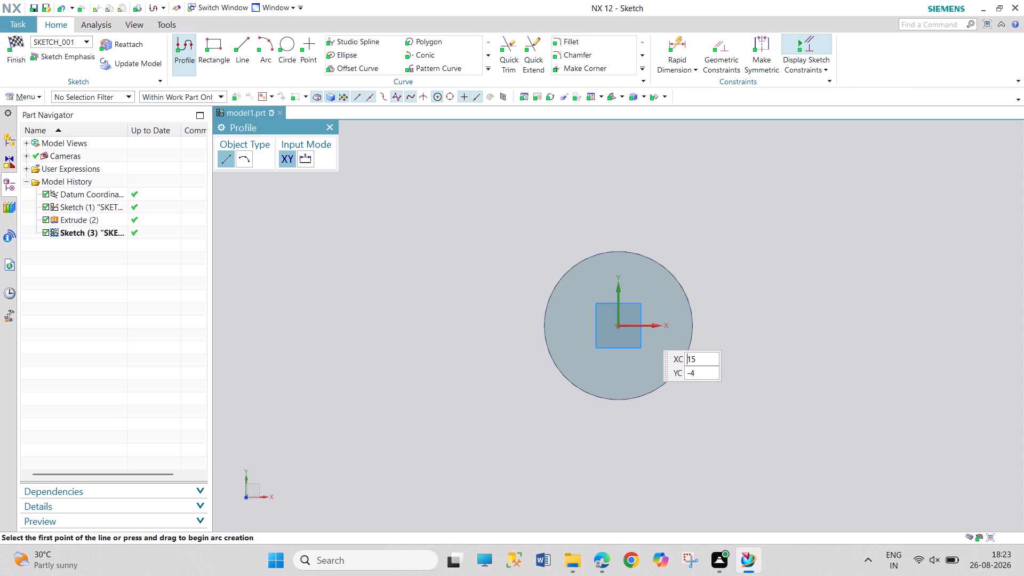
pyautogui.click(291, 39)
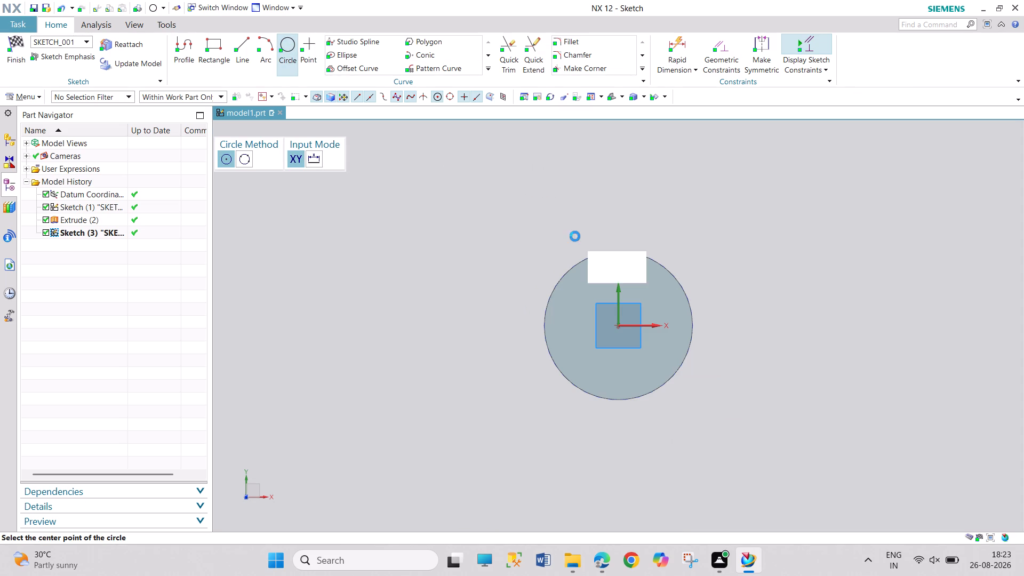
pyautogui.click(618, 325)
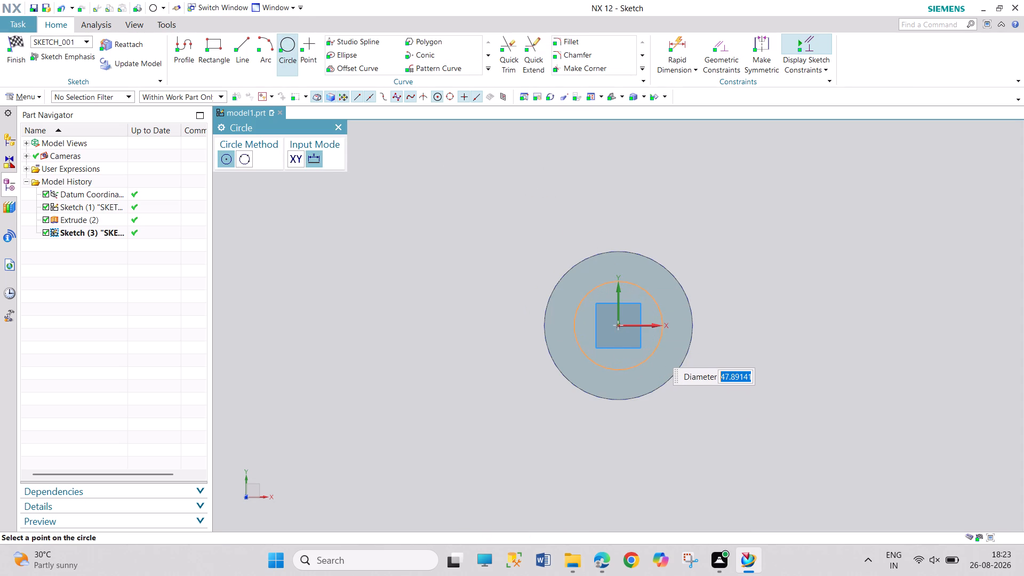
pyautogui.write('24')
pyautogui.press('Return')
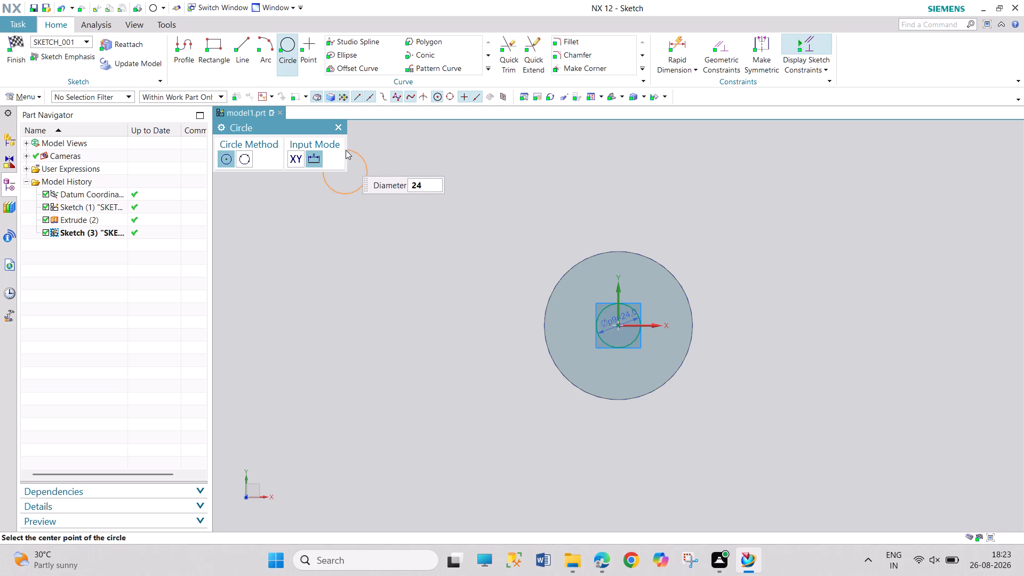
pyautogui.click(339, 124)
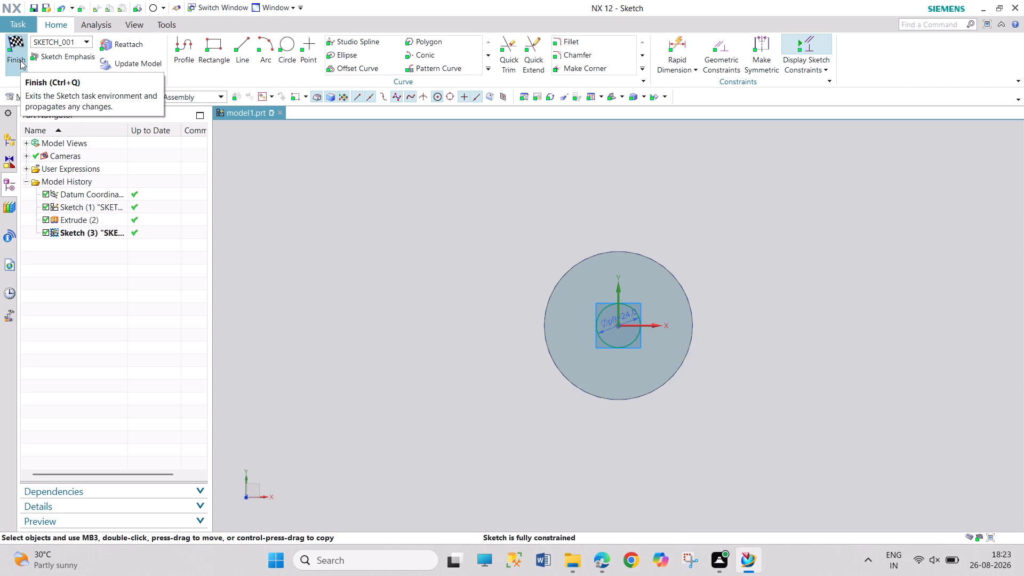
pyautogui.click(20, 60)
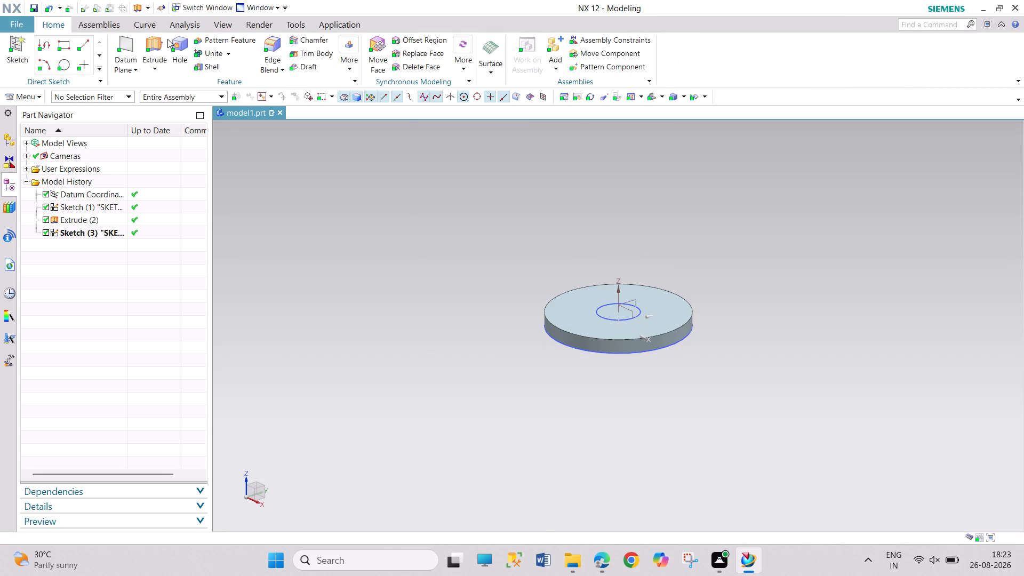
# Extrude the 24 mm circle upward by 40-17 mm as a central boss on the disc.
pyautogui.click(157, 38)
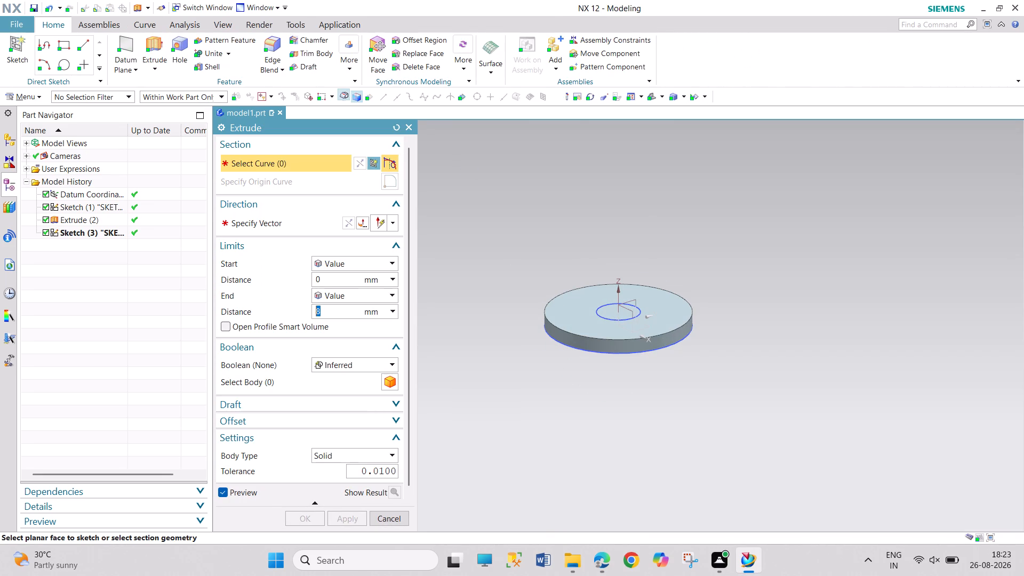
pyautogui.click(609, 318)
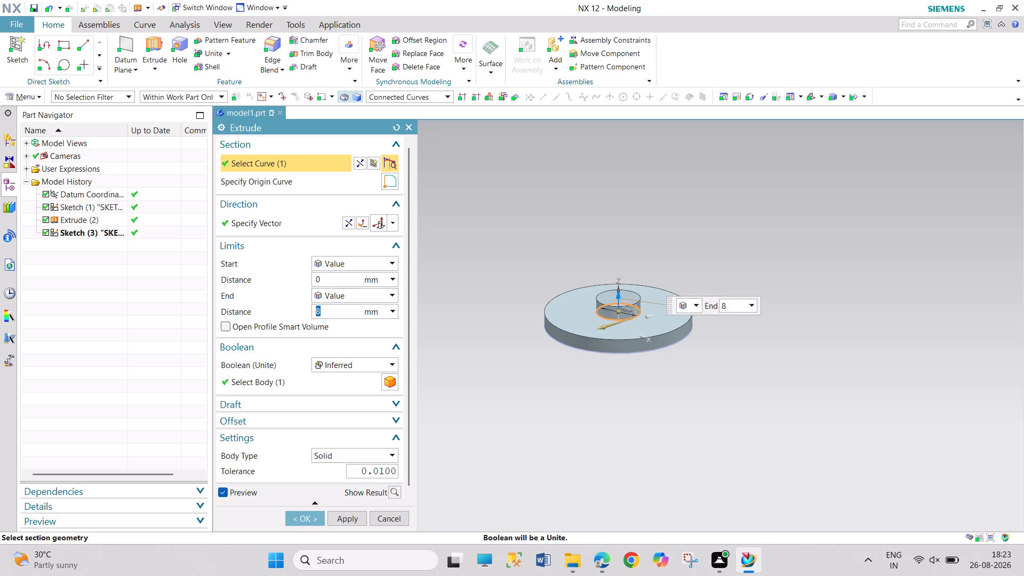
pyautogui.write('40')
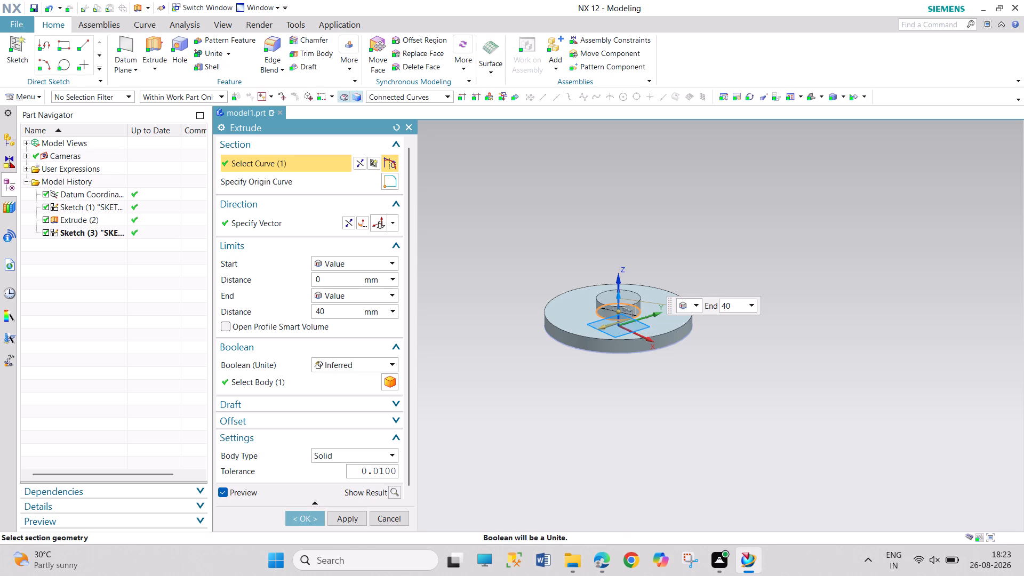
pyautogui.write('-17')
pyautogui.press('Return')
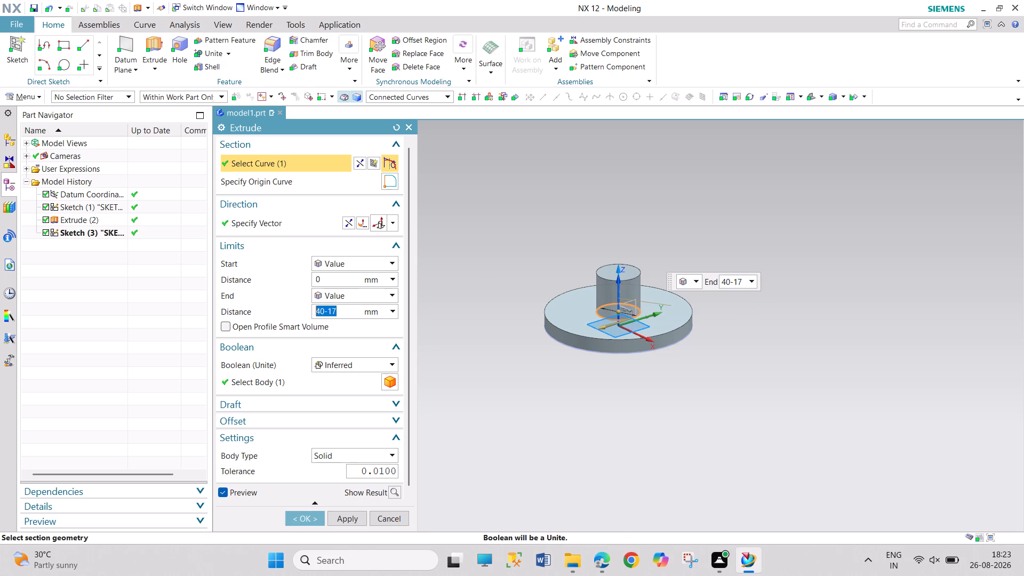
pyautogui.click(300, 520)
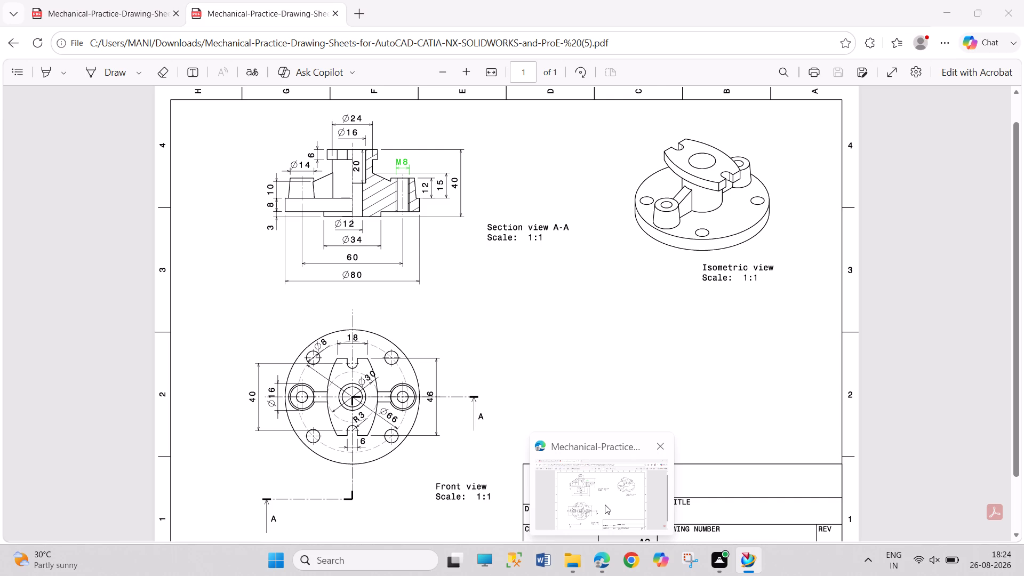
# Switch from the drawing PDF back to NX and start a new sketch on the base disc's top face.
pyautogui.rightClick(590, 500)
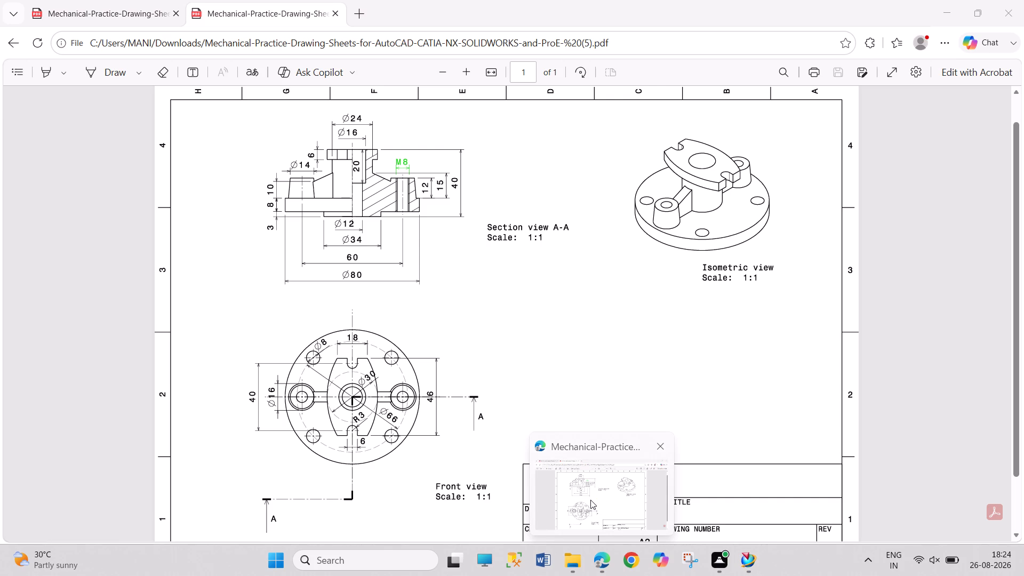
pyautogui.click(586, 498)
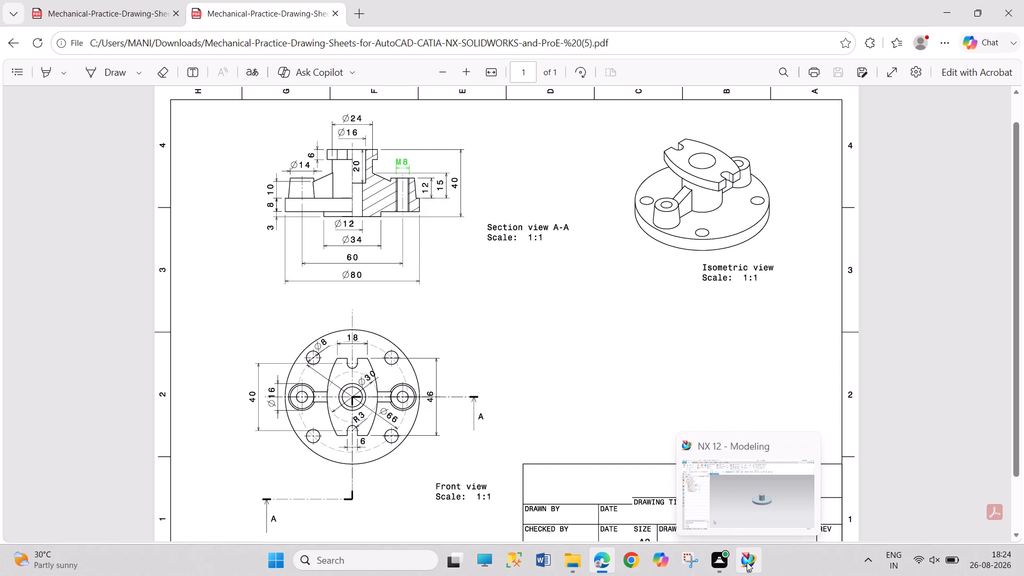
pyautogui.click(753, 522)
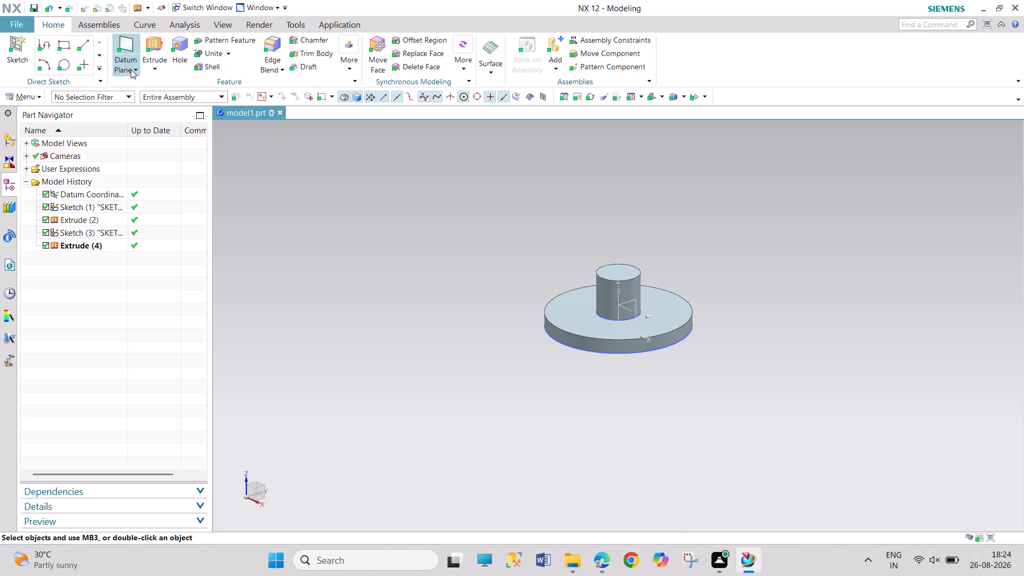
pyautogui.click(30, 97)
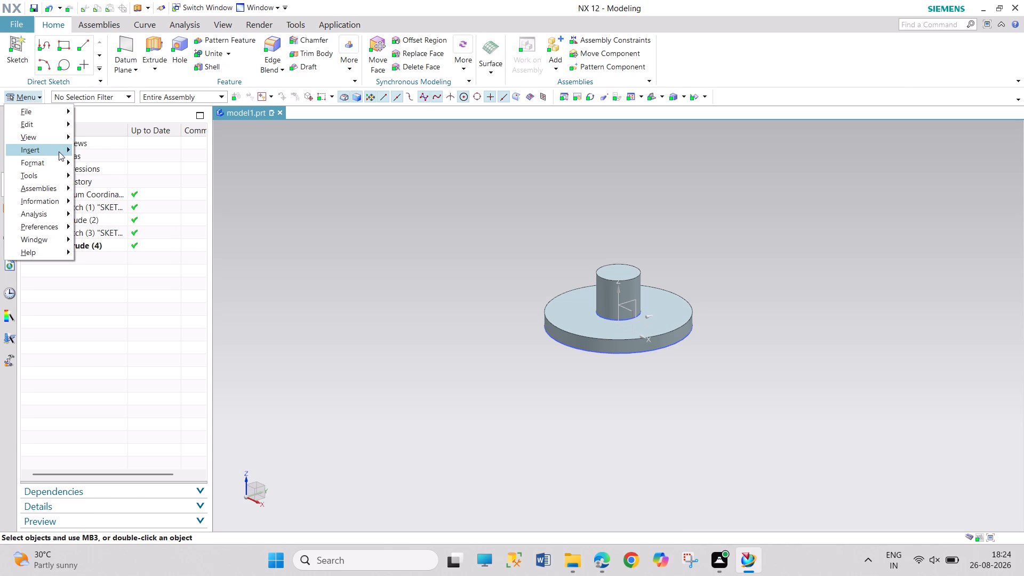
pyautogui.click(59, 151)
pyautogui.click(109, 166)
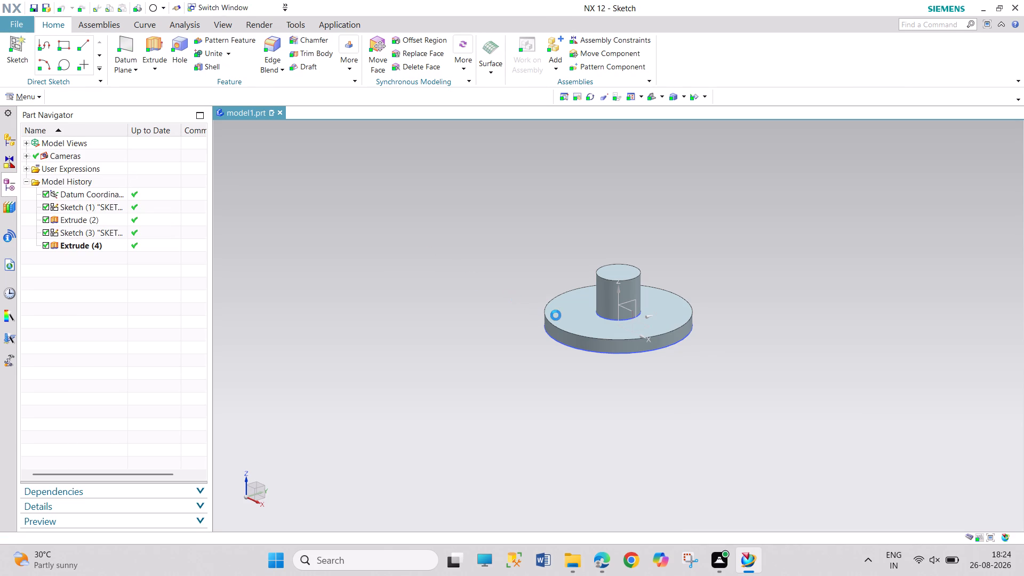
pyautogui.click(556, 315)
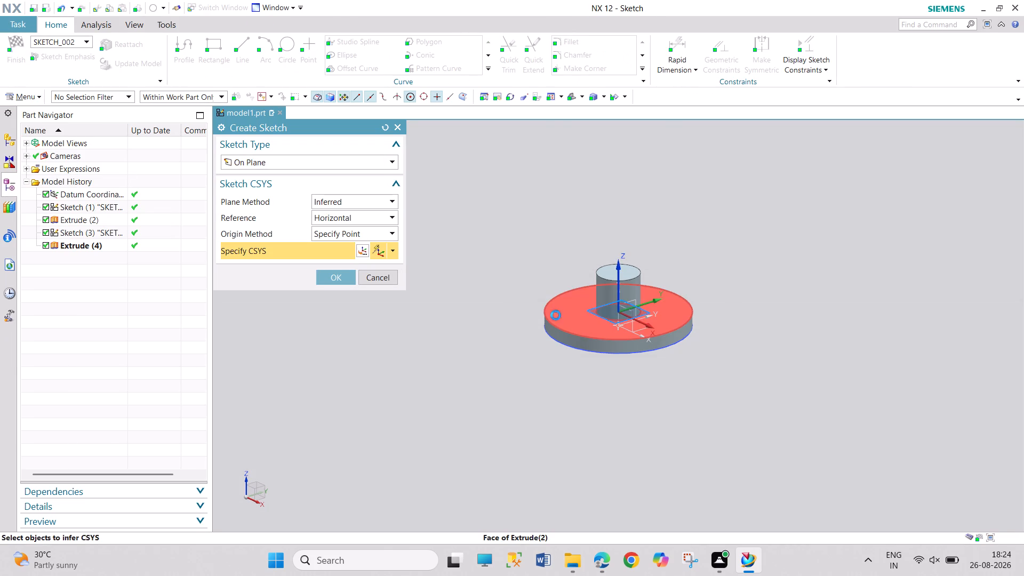
pyautogui.click(340, 277)
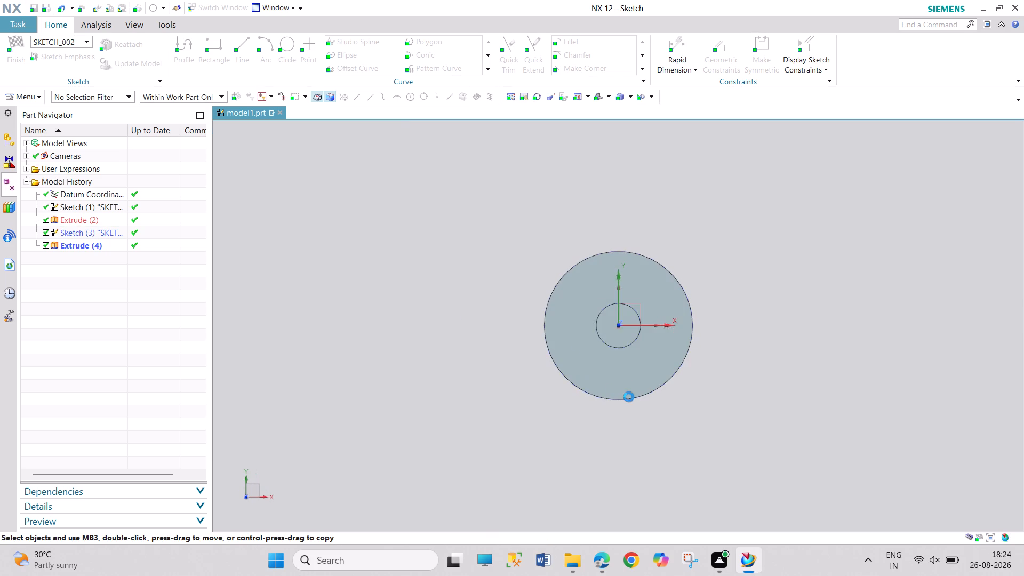
# Sketch two 16 mm diameter circles on the X axis, about 28 mm and 27 mm from the origin on opposite sides.
pyautogui.click(282, 46)
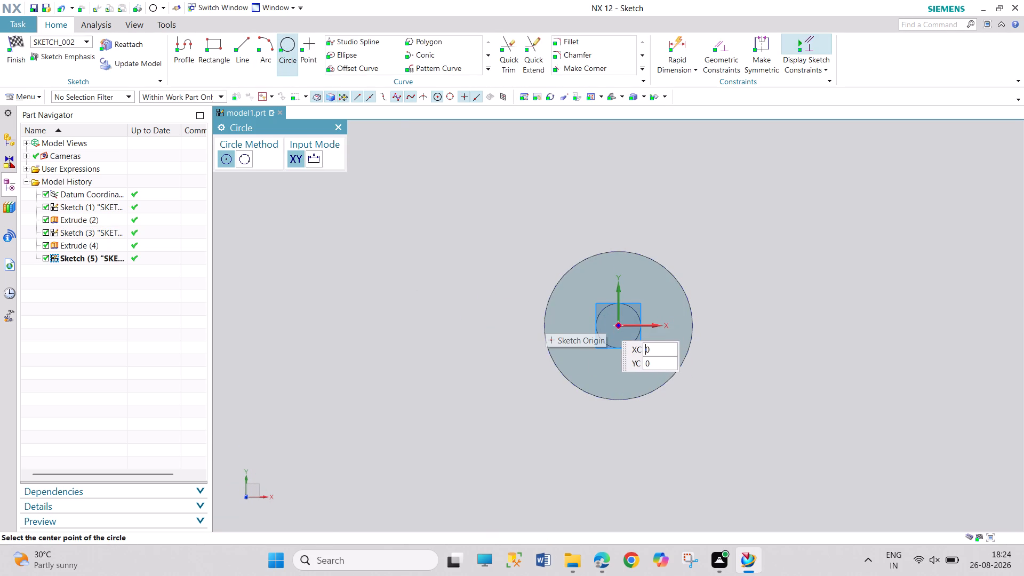
pyautogui.click(566, 322)
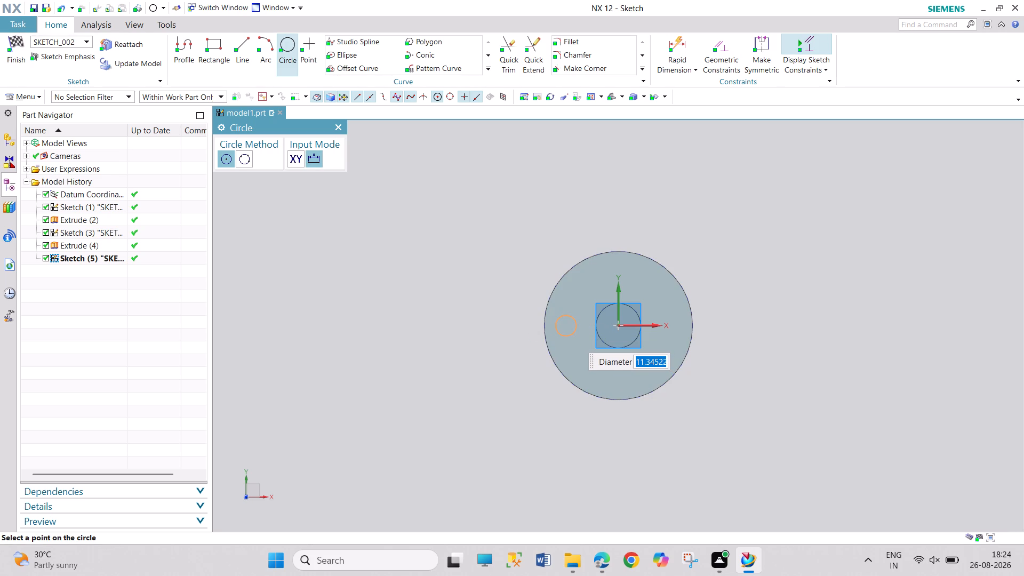
pyautogui.write('16')
pyautogui.press('Return')
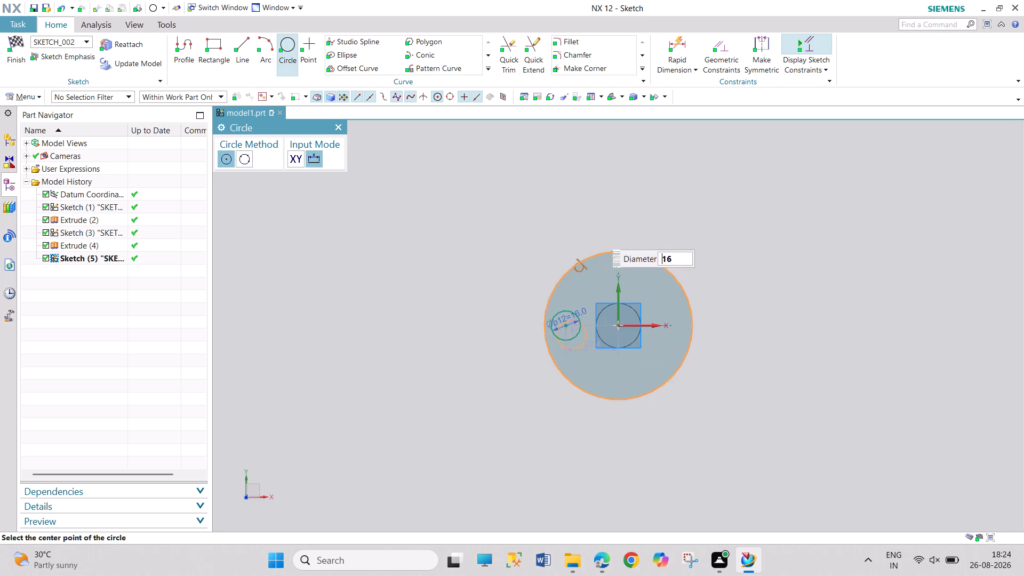
pyautogui.click(668, 324)
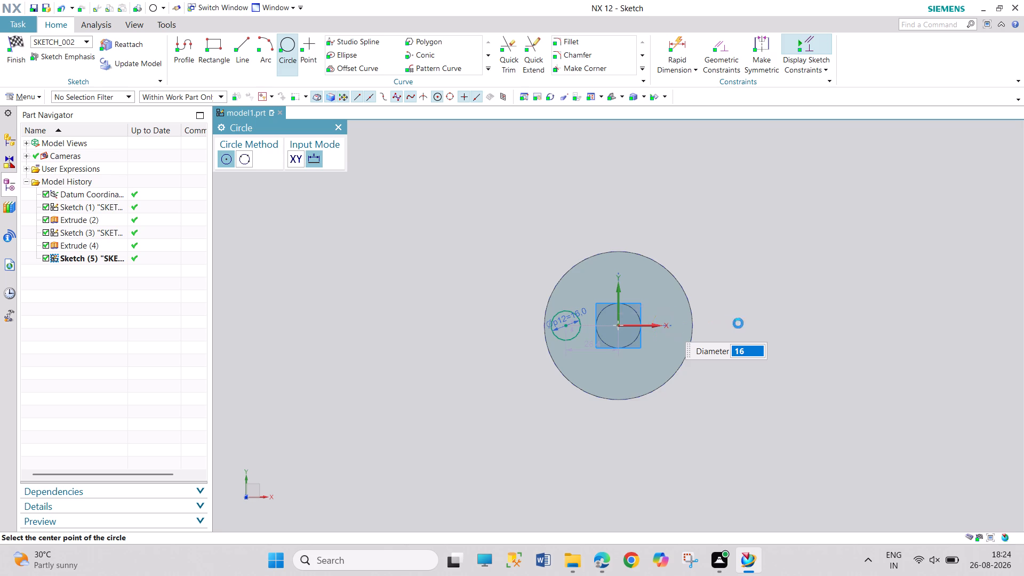
pyautogui.press('Escape')
pyautogui.press('Escape')
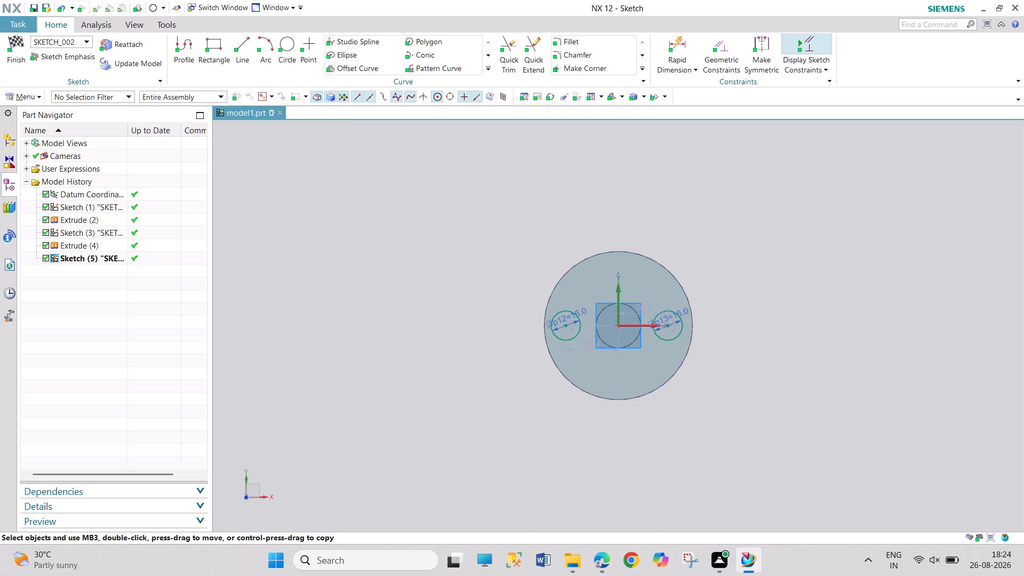
# Reposition the diameter dimensions of both 16 mm circles so their labels sit outside the disc.
pyautogui.scroll(-1, 653, 305)
pyautogui.scroll(3, 646, 330)
pyautogui.scroll(2, 596, 302)
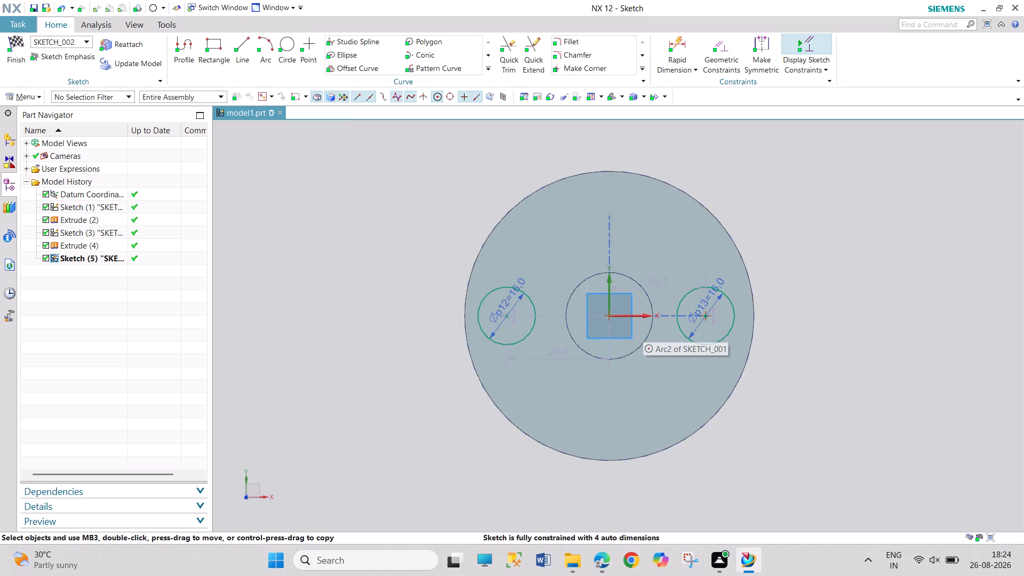
pyautogui.moveTo(733, 305); pyautogui.dragTo(800, 282)
pyautogui.moveTo(484, 299); pyautogui.dragTo(382, 278)
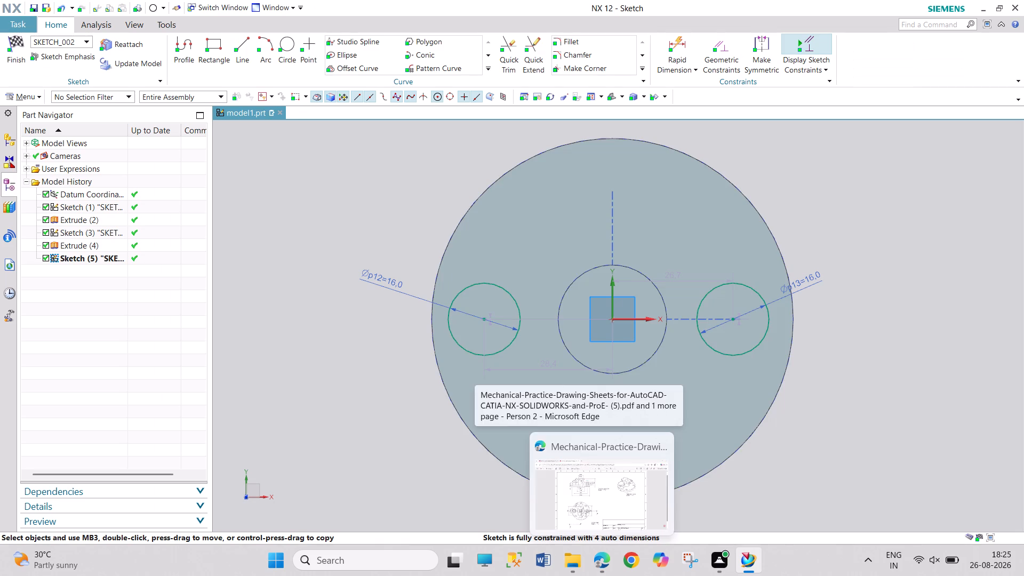
# Place the negative-X circle's horizontal dimension below the circle and set its centre distance from the origin to 30 mm.
pyautogui.moveTo(546, 366); pyautogui.dragTo(532, 417)
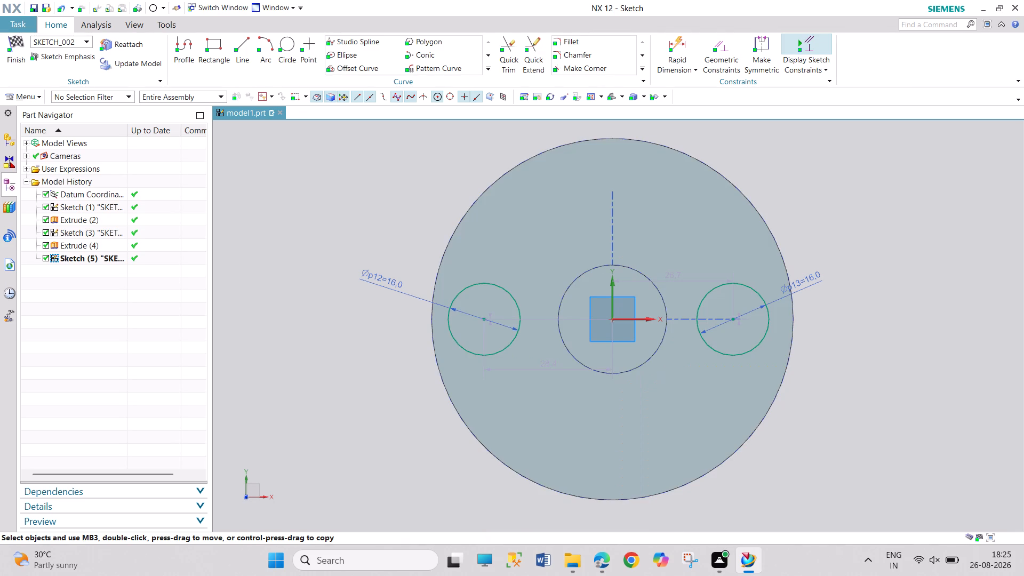
pyautogui.moveTo(532, 417); pyautogui.dragTo(391, 460)
pyautogui.doubleClick(389, 458)
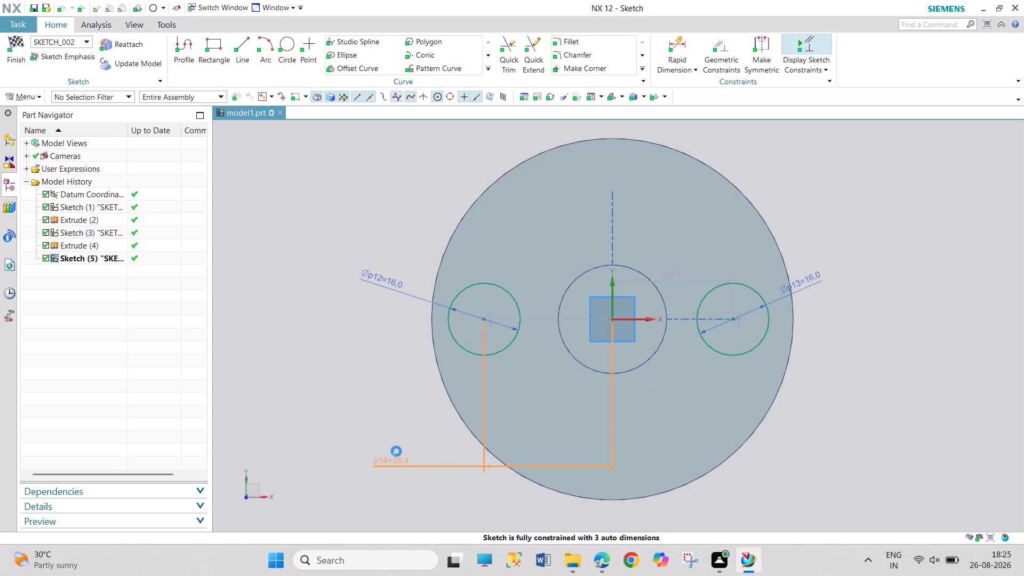
pyautogui.write('30')
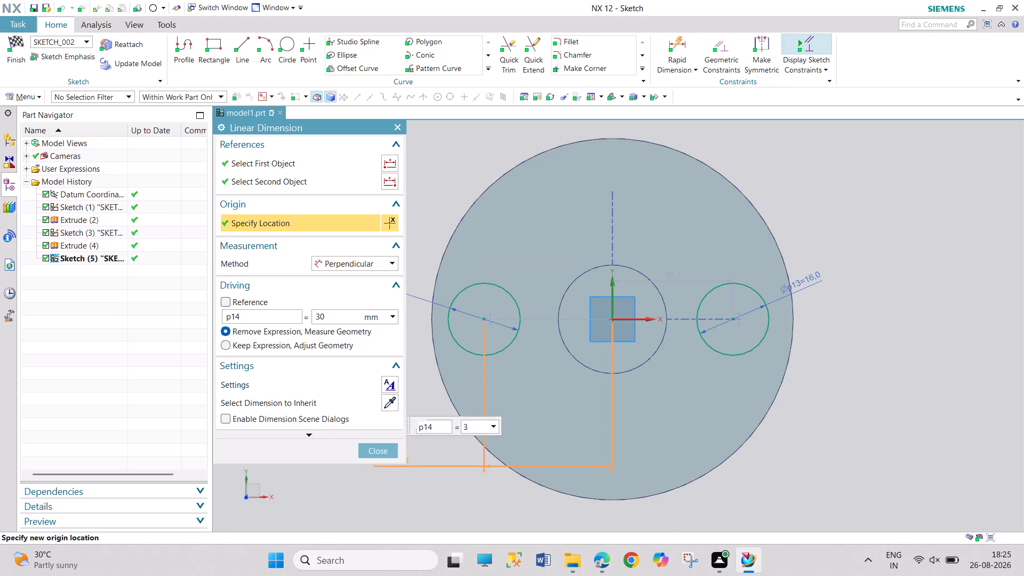
pyautogui.press('Return')
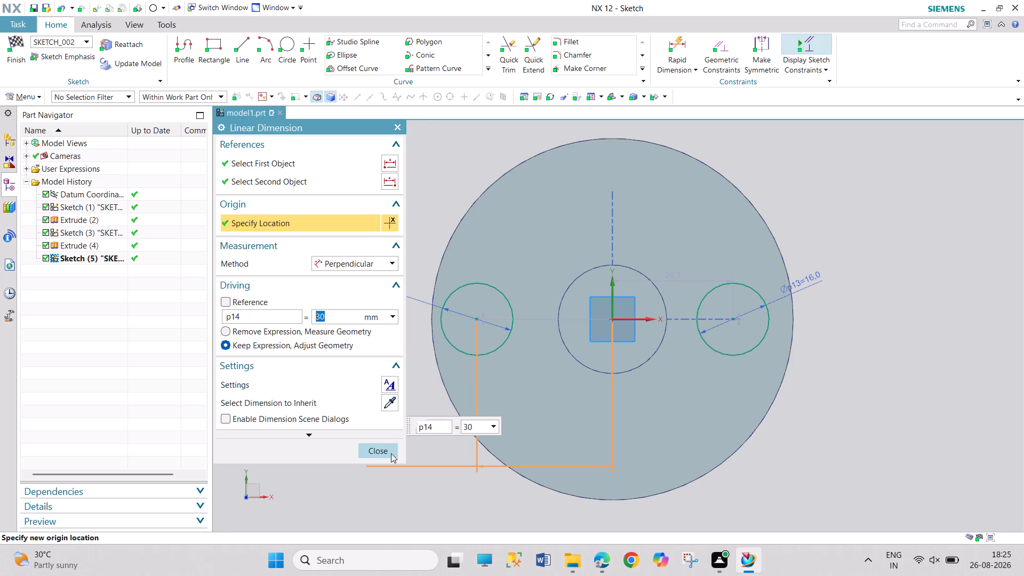
pyautogui.click(385, 451)
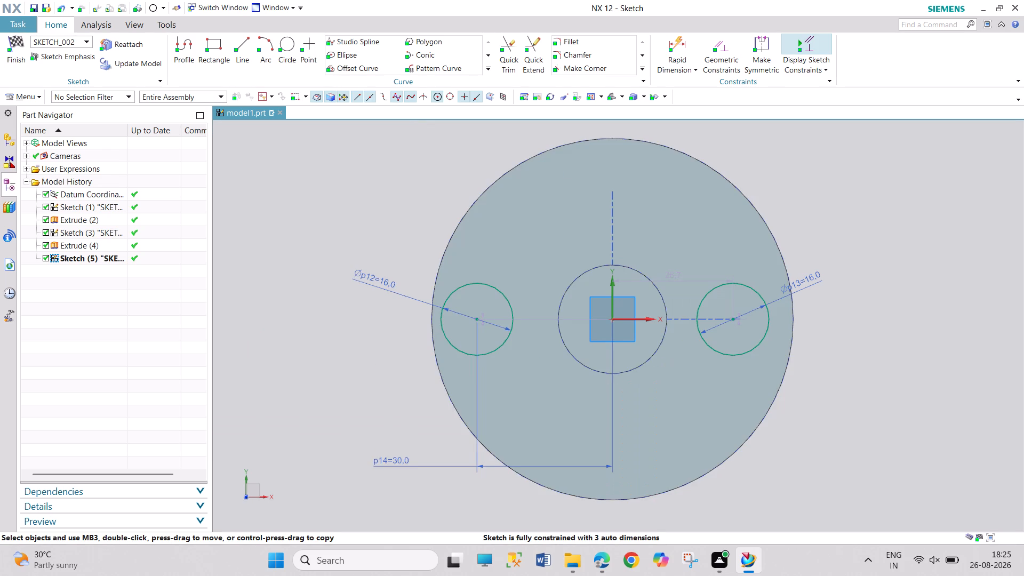
# Place the positive-X circle's horizontal dimension above the circle and set its centre distance from the origin to 30 mm.
pyautogui.moveTo(669, 281); pyautogui.dragTo(794, 190)
pyautogui.doubleClick(799, 189)
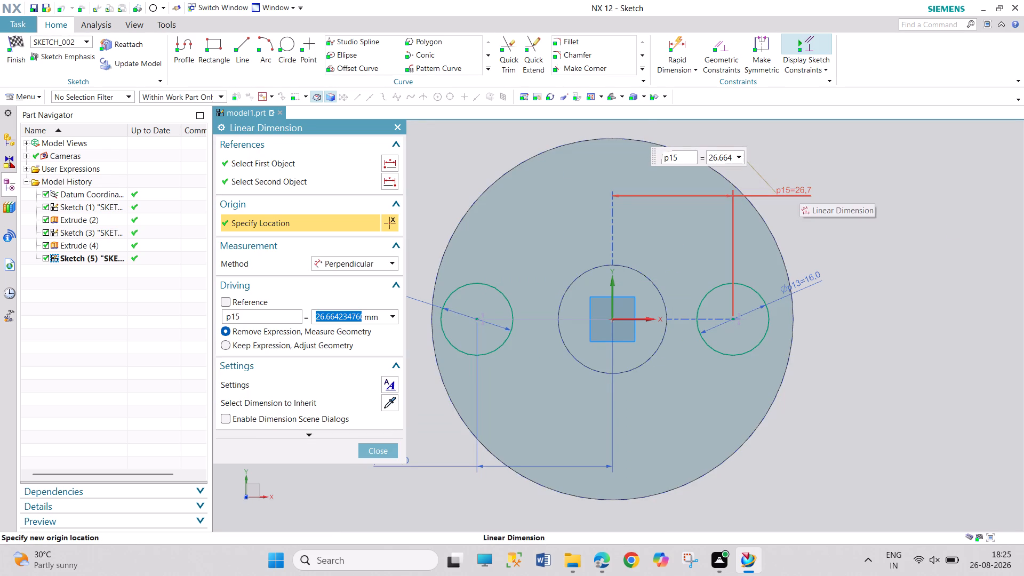
pyautogui.write('30')
pyautogui.press('Return')
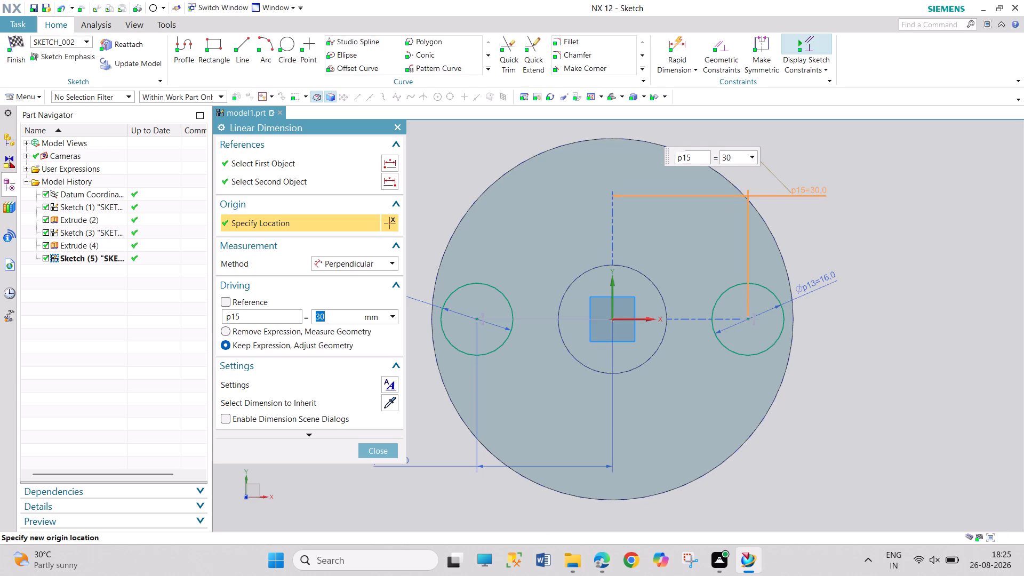
pyautogui.click(397, 446)
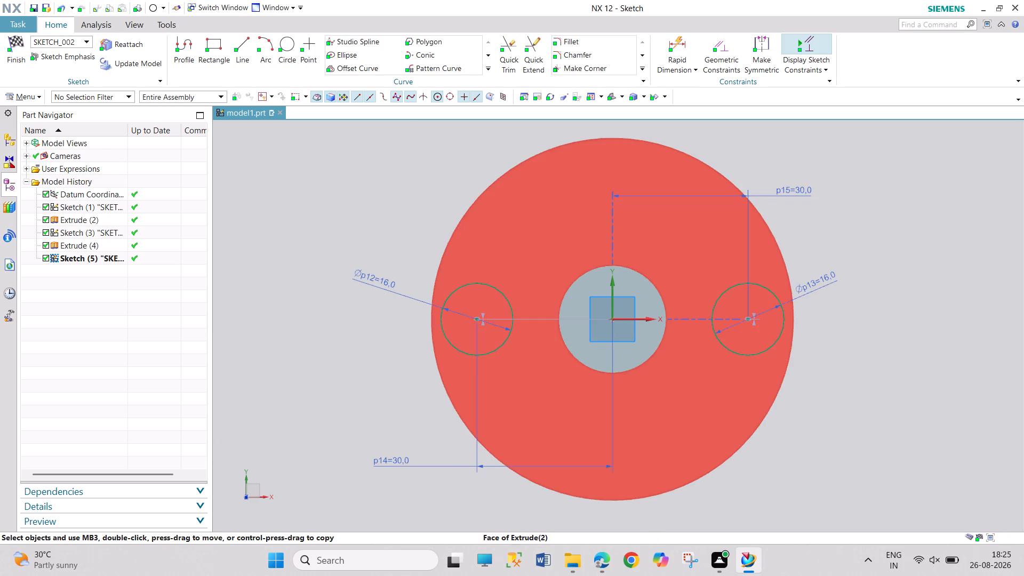
# Place the negative-X circle's vertical offset dimension in clear space and set it to 0 mm from the X axis.
pyautogui.moveTo(528, 317); pyautogui.dragTo(525, 228)
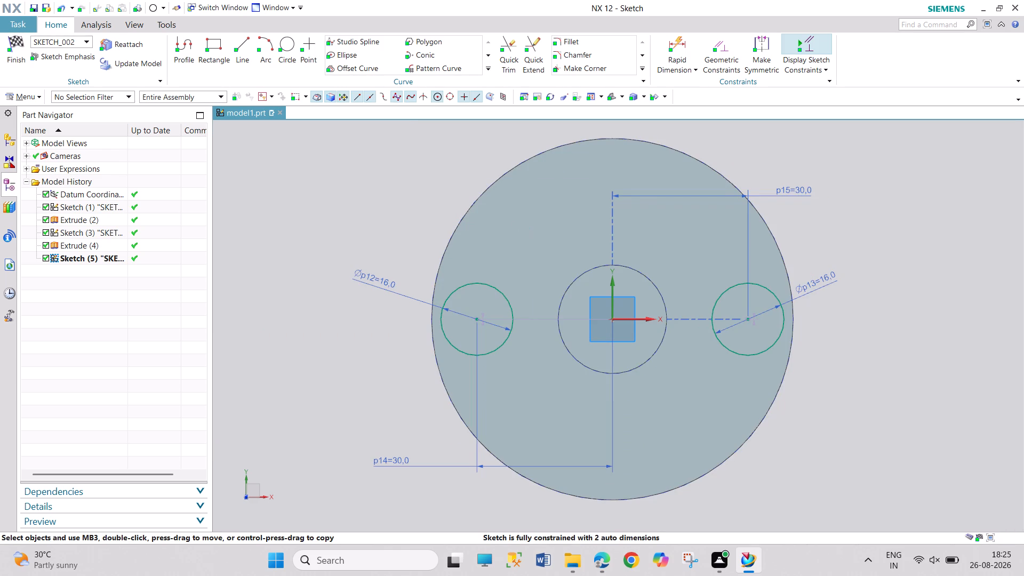
pyautogui.moveTo(545, 318); pyautogui.dragTo(546, 276)
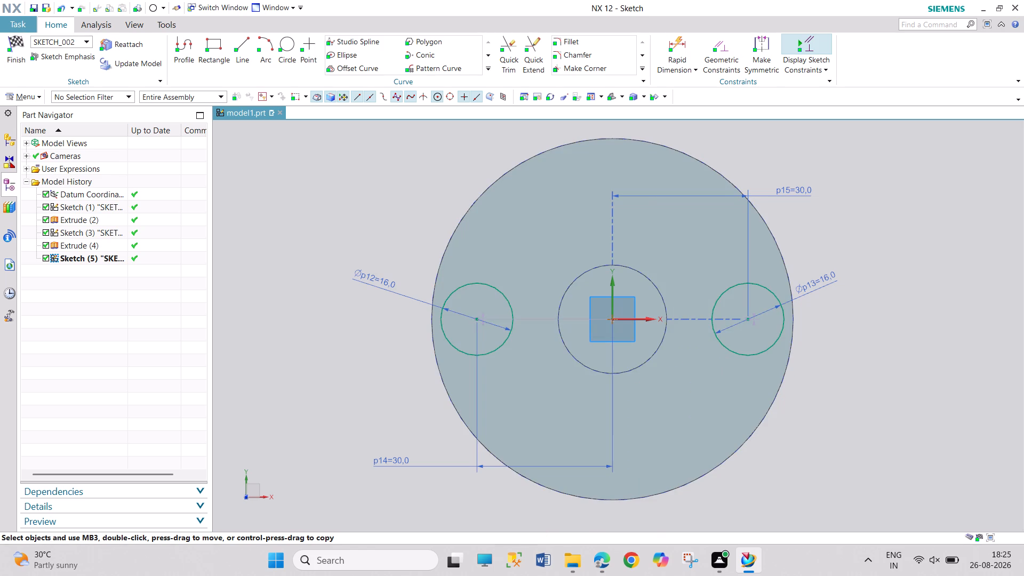
pyautogui.moveTo(546, 276); pyautogui.dragTo(554, 213)
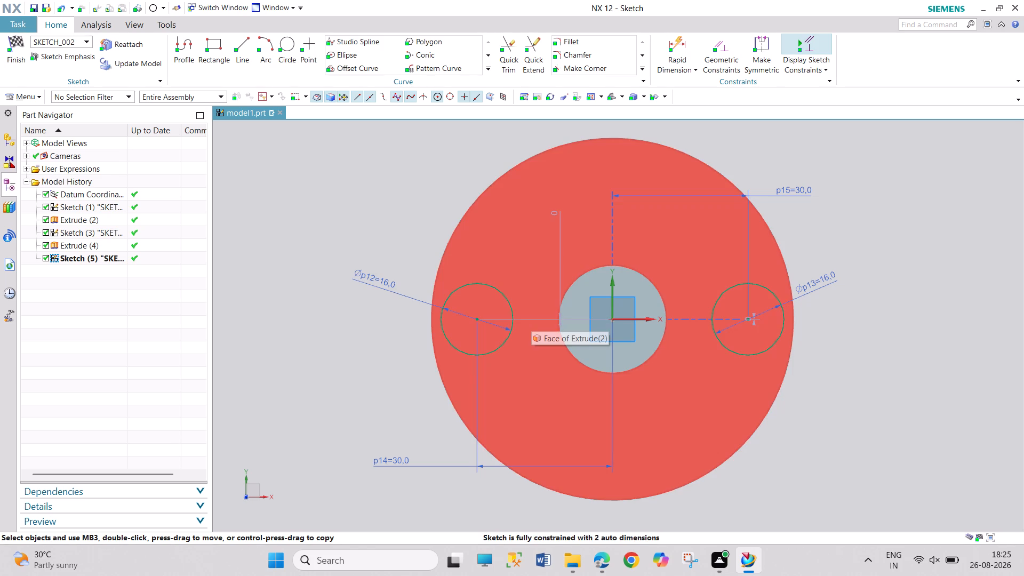
pyautogui.doubleClick(556, 215)
pyautogui.press('0')
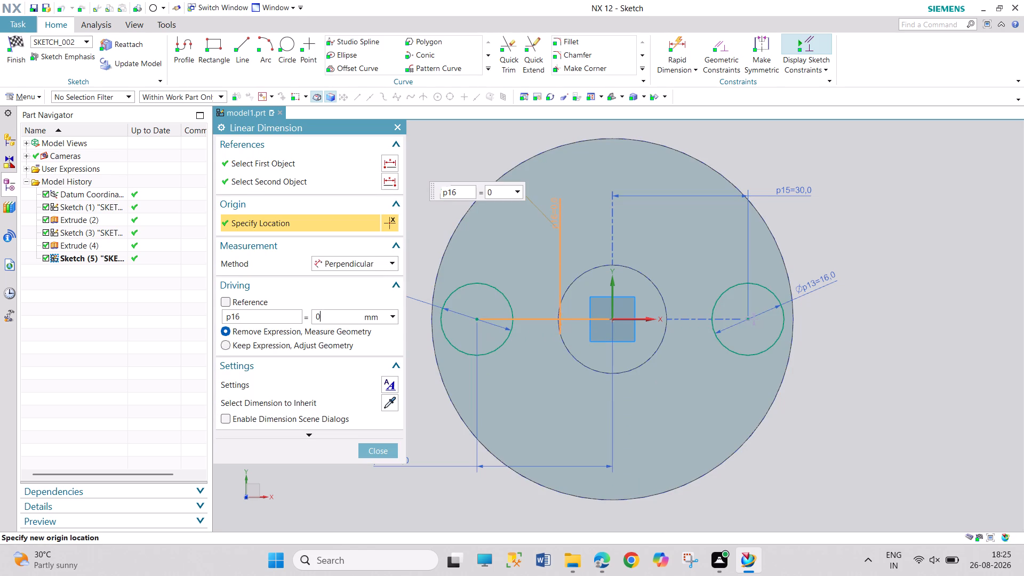
pyautogui.press('Return')
pyautogui.click(383, 450)
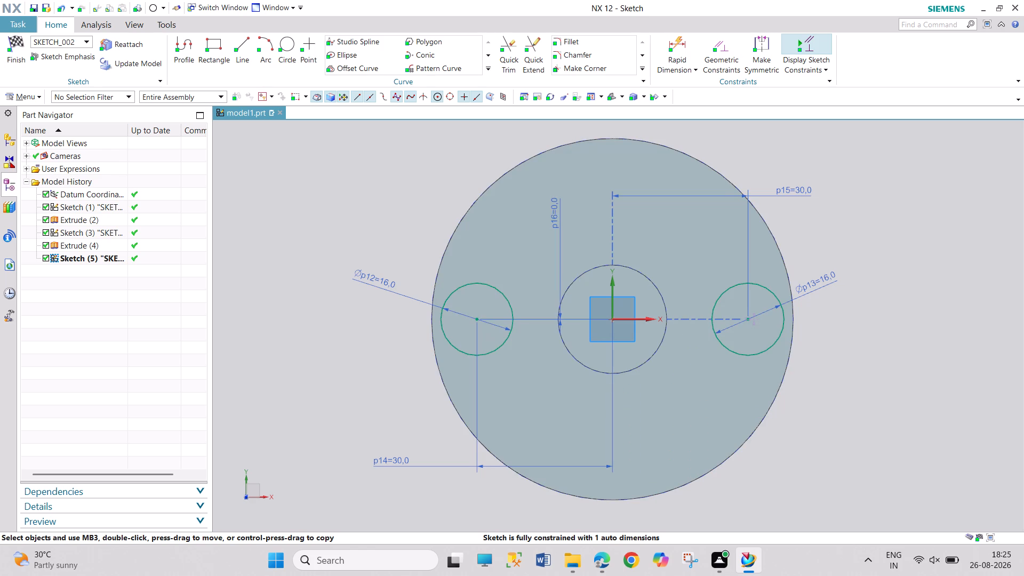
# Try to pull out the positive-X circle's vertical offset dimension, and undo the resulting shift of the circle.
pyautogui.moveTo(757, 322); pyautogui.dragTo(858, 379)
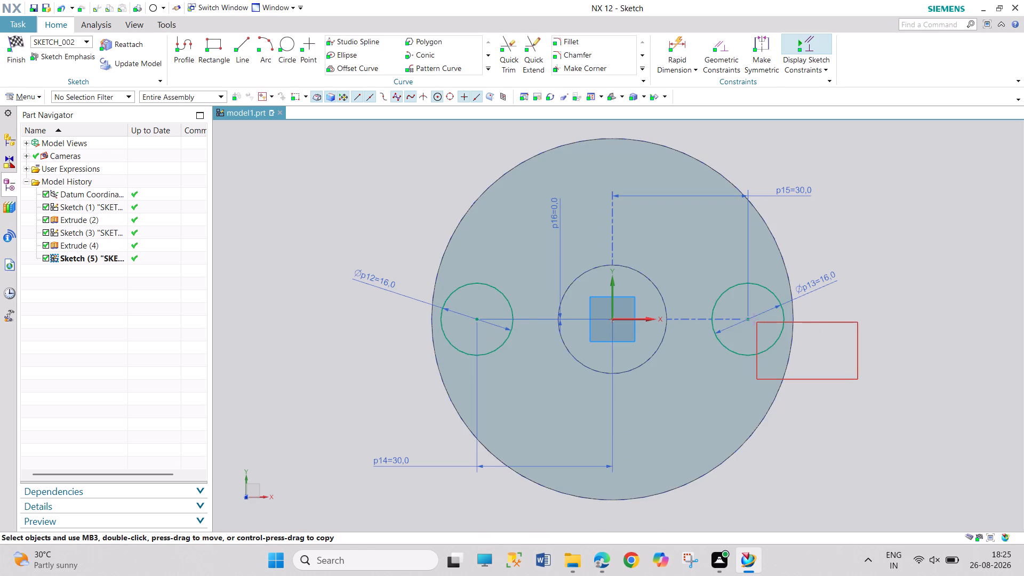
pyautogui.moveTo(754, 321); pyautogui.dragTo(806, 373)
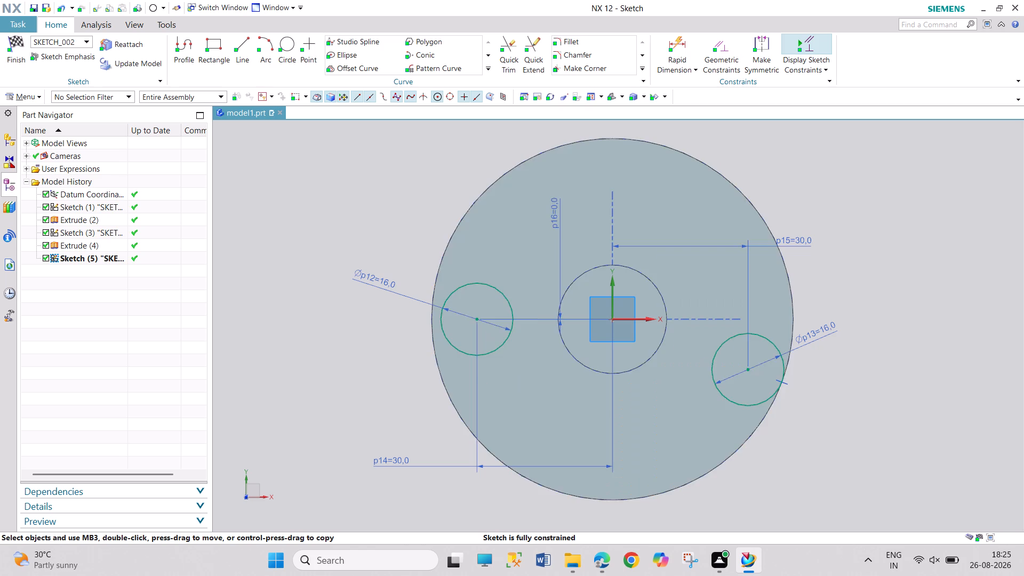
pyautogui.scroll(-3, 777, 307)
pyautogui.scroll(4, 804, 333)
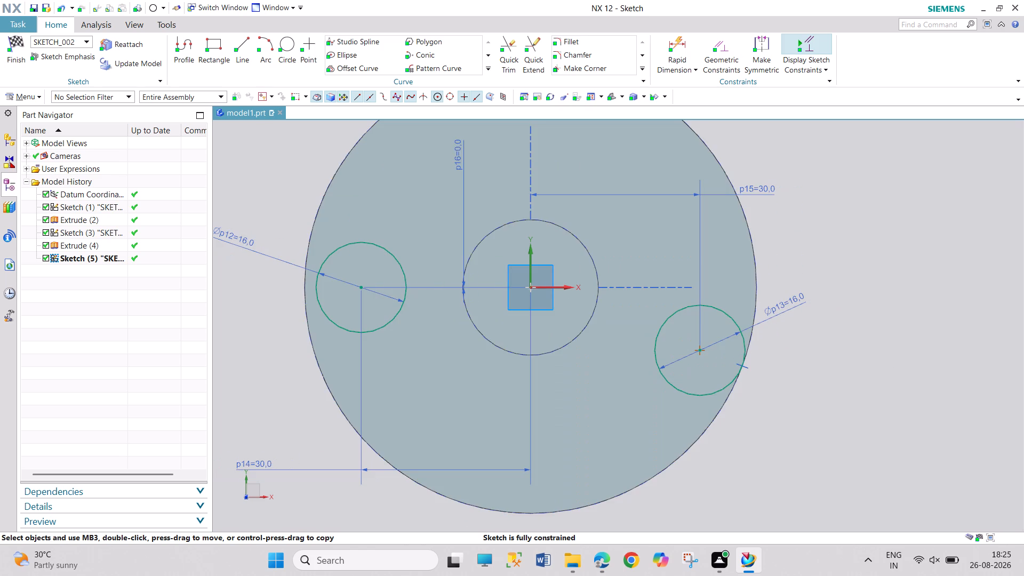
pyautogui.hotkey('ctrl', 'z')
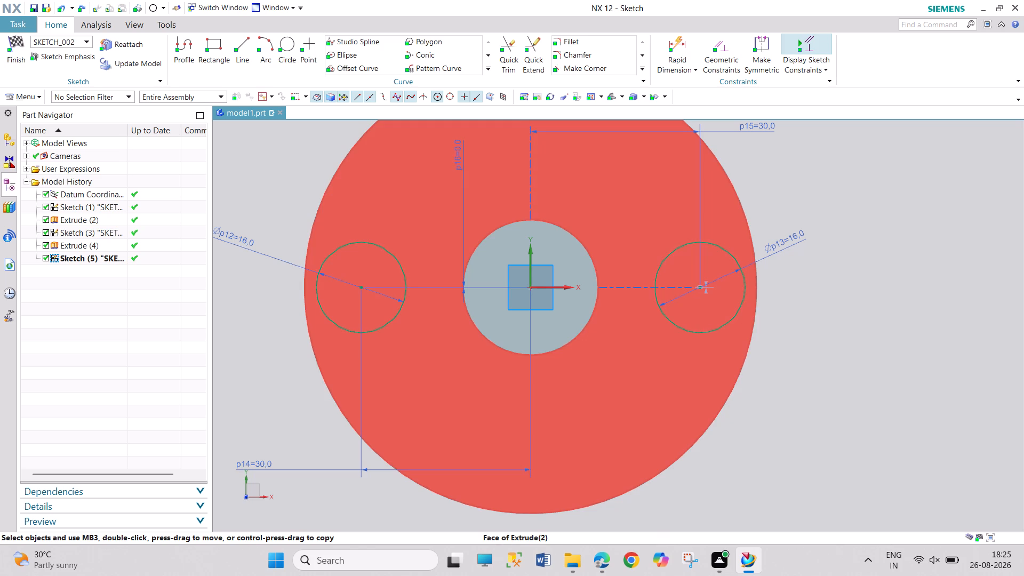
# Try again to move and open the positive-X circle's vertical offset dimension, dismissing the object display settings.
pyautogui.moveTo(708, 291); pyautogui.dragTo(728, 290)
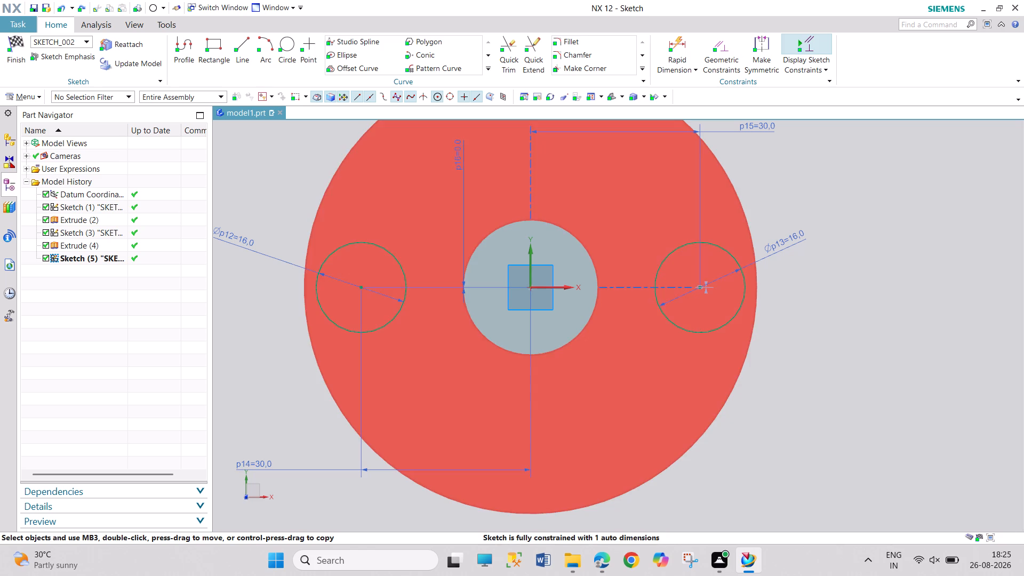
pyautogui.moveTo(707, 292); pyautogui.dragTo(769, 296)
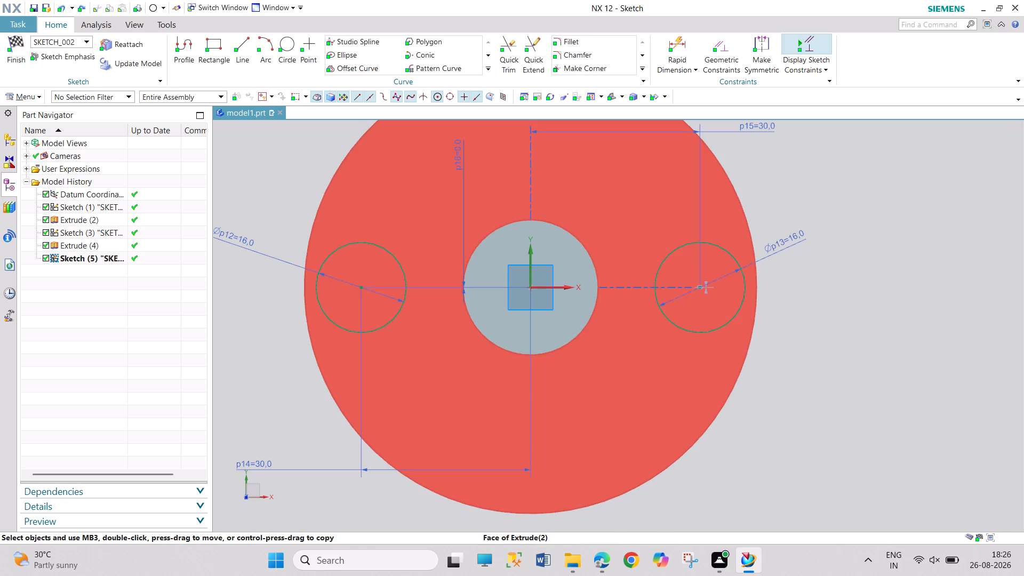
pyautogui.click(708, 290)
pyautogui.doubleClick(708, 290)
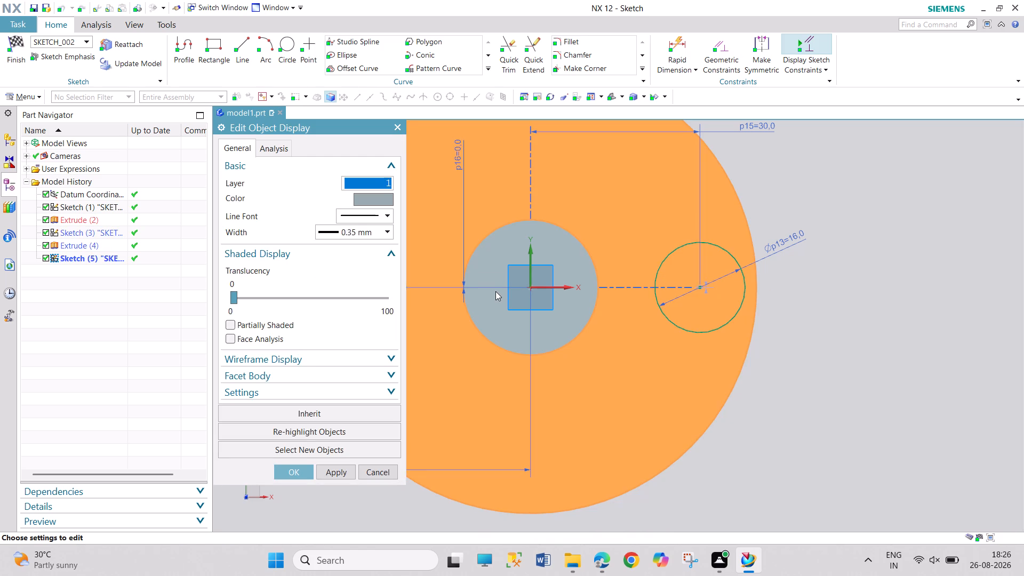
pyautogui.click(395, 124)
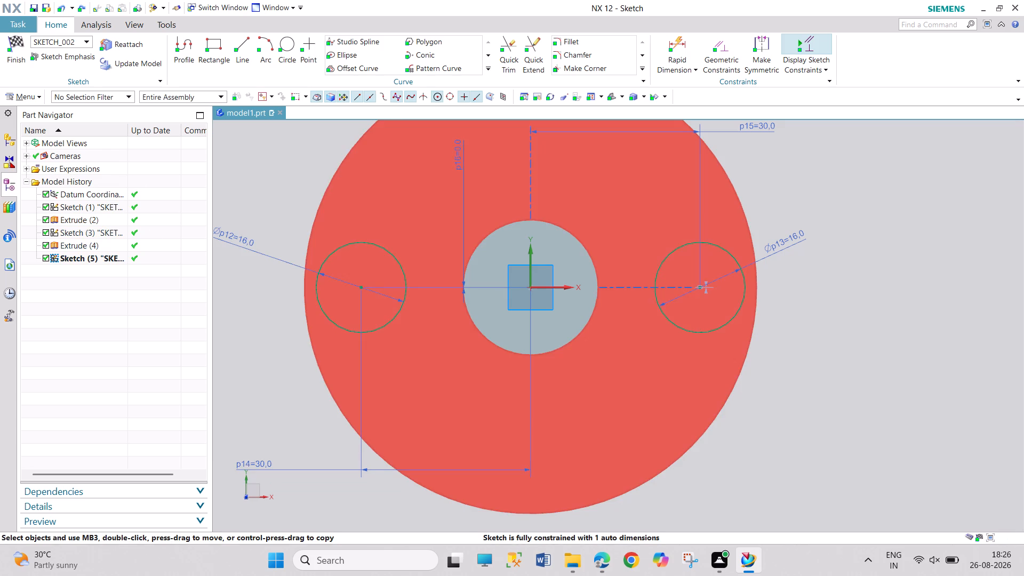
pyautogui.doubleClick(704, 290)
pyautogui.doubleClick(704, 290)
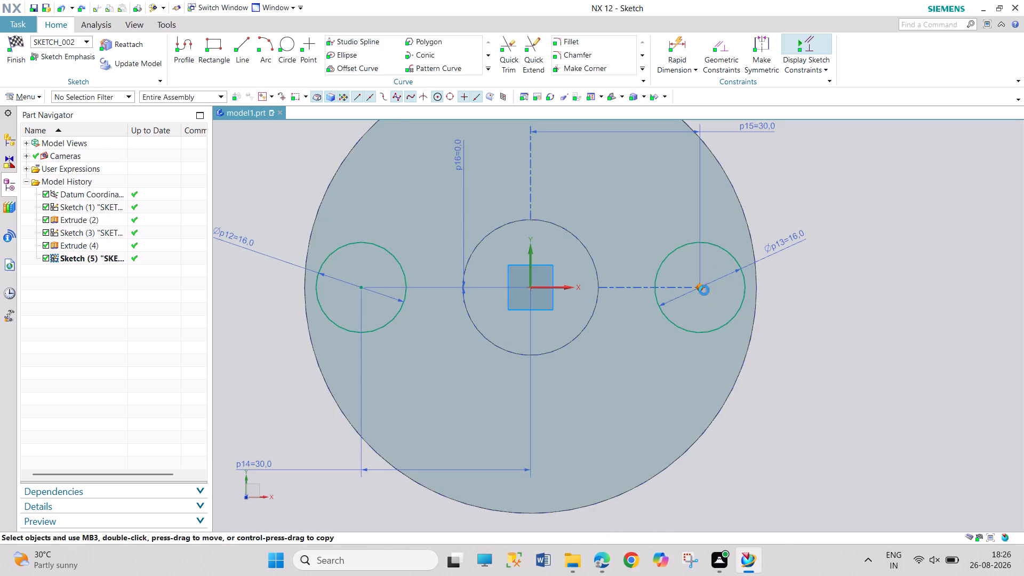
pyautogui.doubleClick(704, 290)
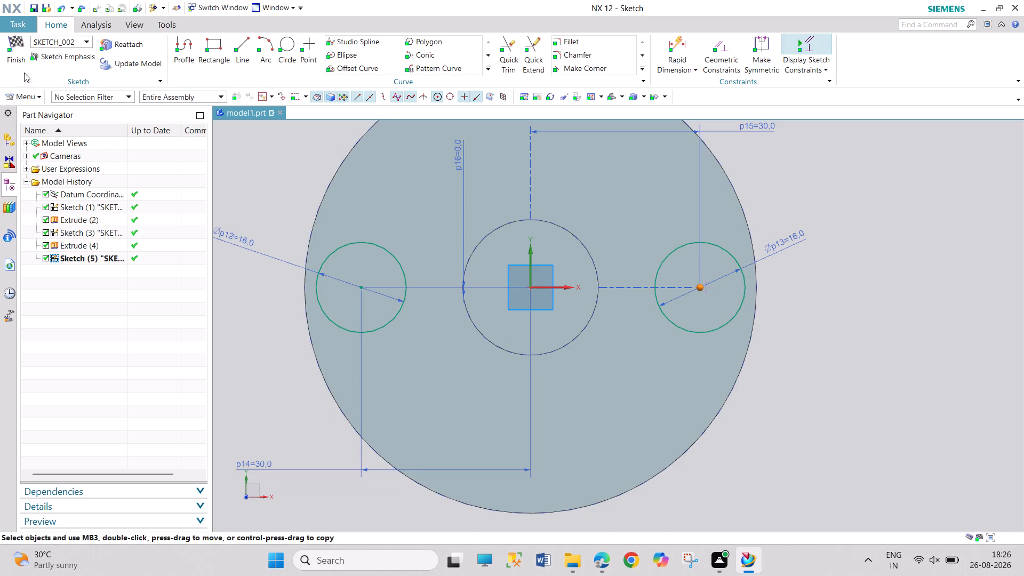
# Finish the sketch of the two 16 mm circles.
pyautogui.click(21, 62)
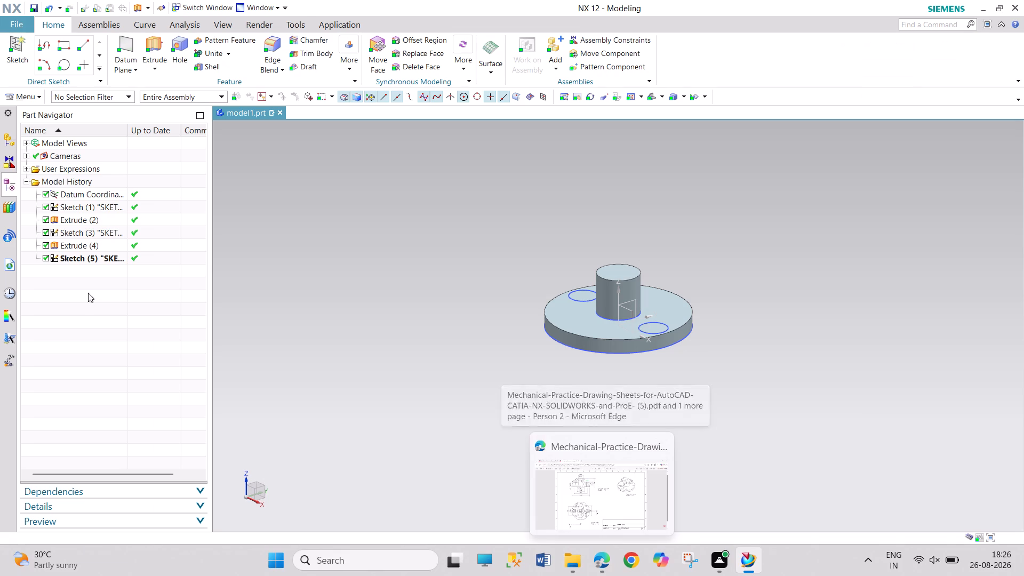
# Create a datum plane offset 12 mm above the top face of the 80 mm flange.
pyautogui.click(124, 52)
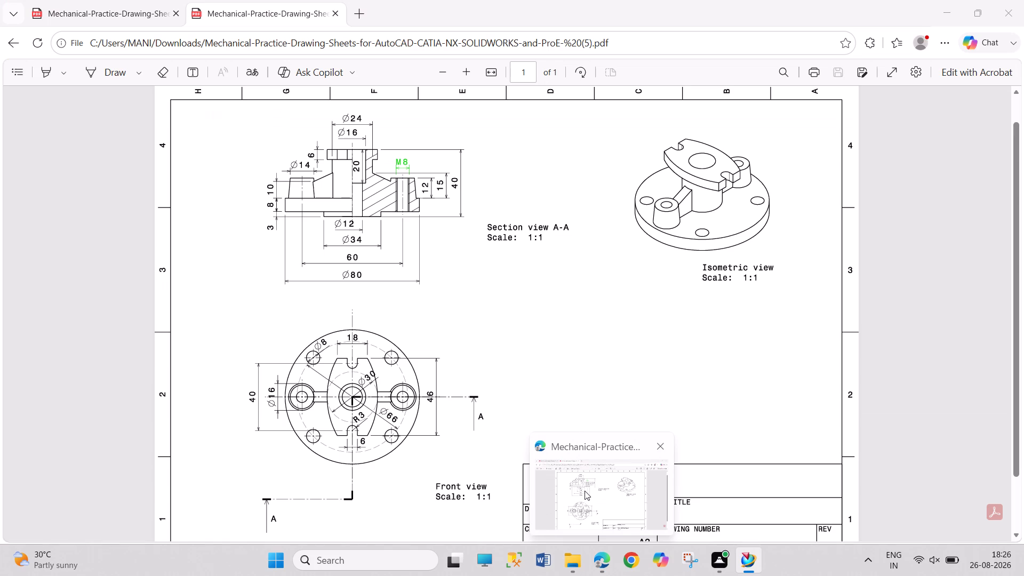
pyautogui.click(558, 315)
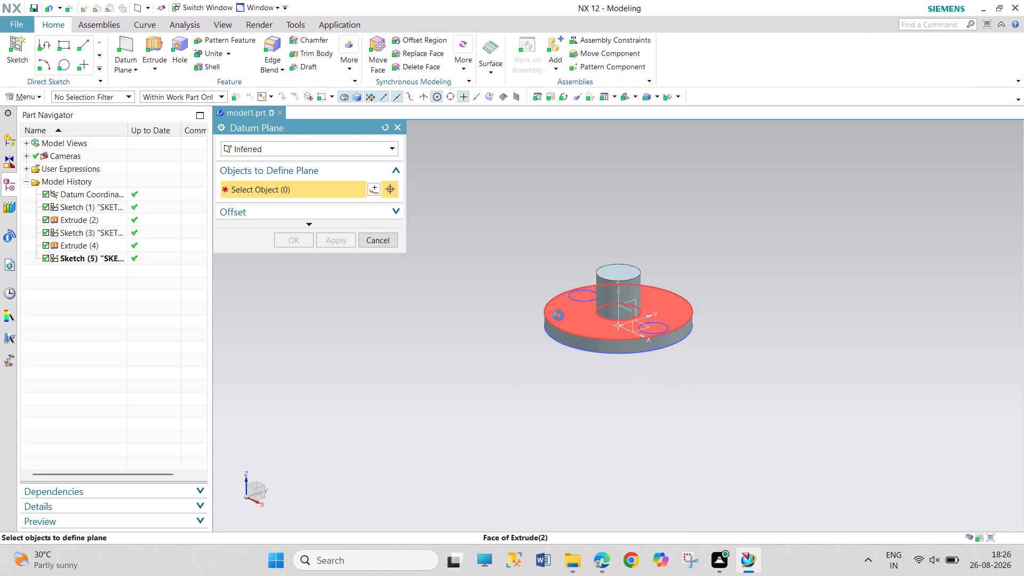
pyautogui.write('12')
pyautogui.press('Return')
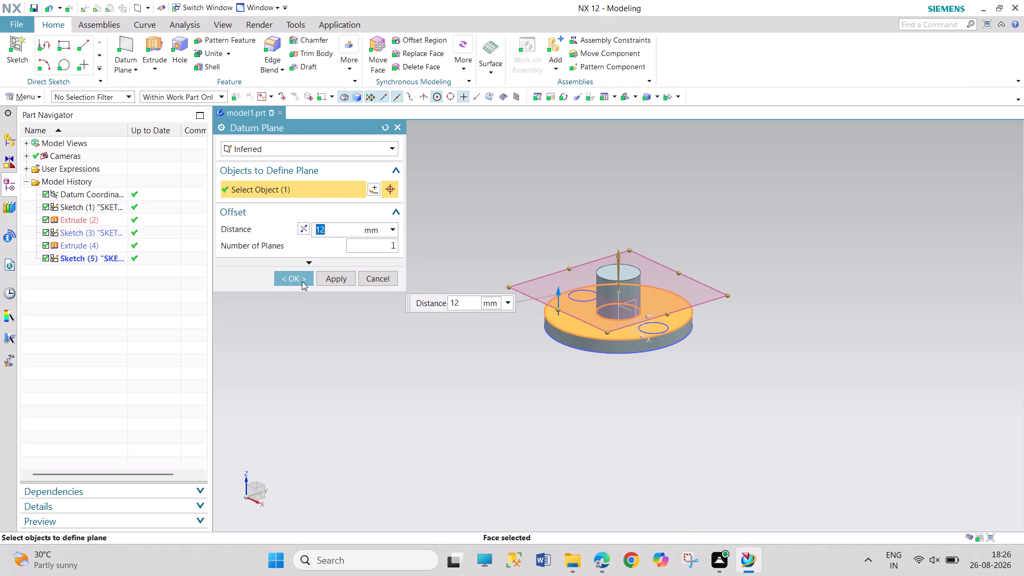
pyautogui.click(297, 273)
# Create a sketch in the task environment on the datum plane above the flange.
pyautogui.click(33, 97)
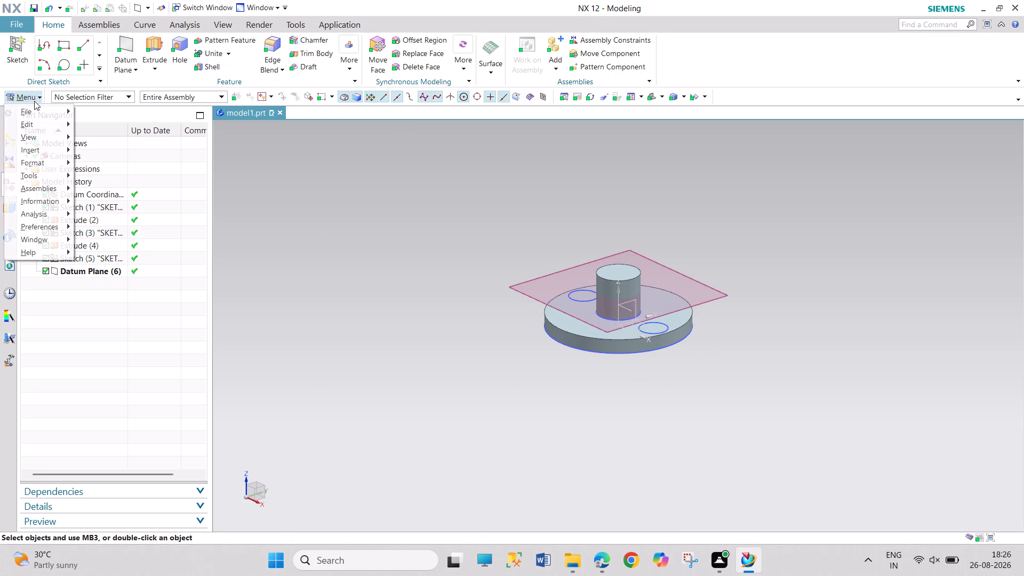
pyautogui.click(53, 148)
pyautogui.click(98, 163)
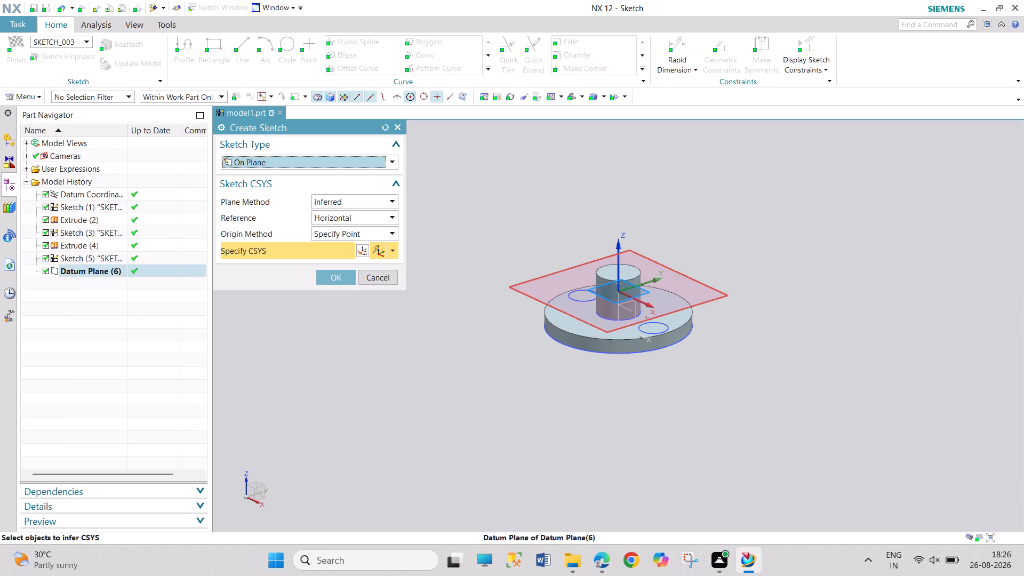
pyautogui.click(525, 287)
pyautogui.click(341, 279)
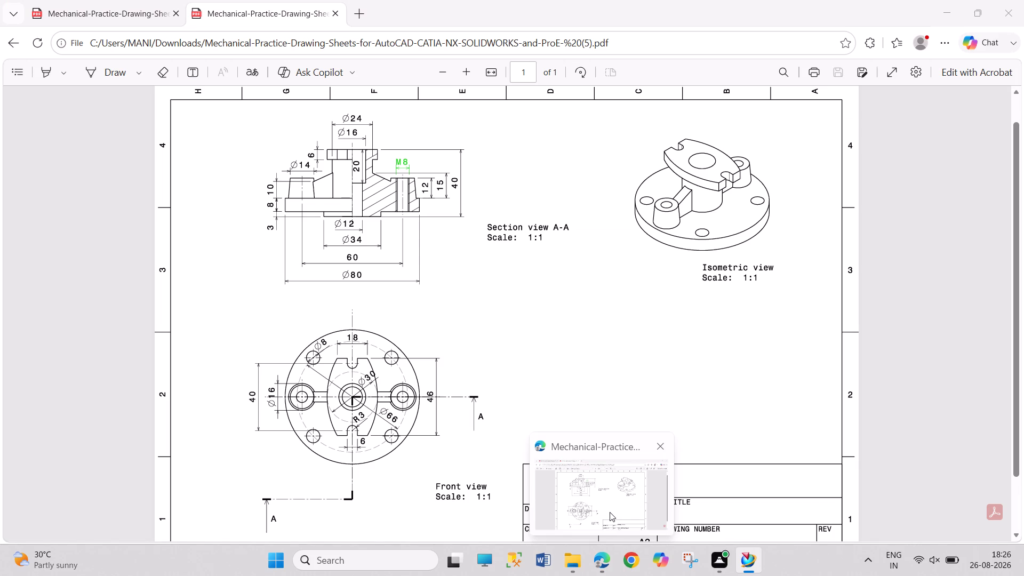
# Draw two 14 mm diameter circles, each centred on one of the existing 16 mm circles, and finish the sketch.
pyautogui.scroll(-1, 577, 373)
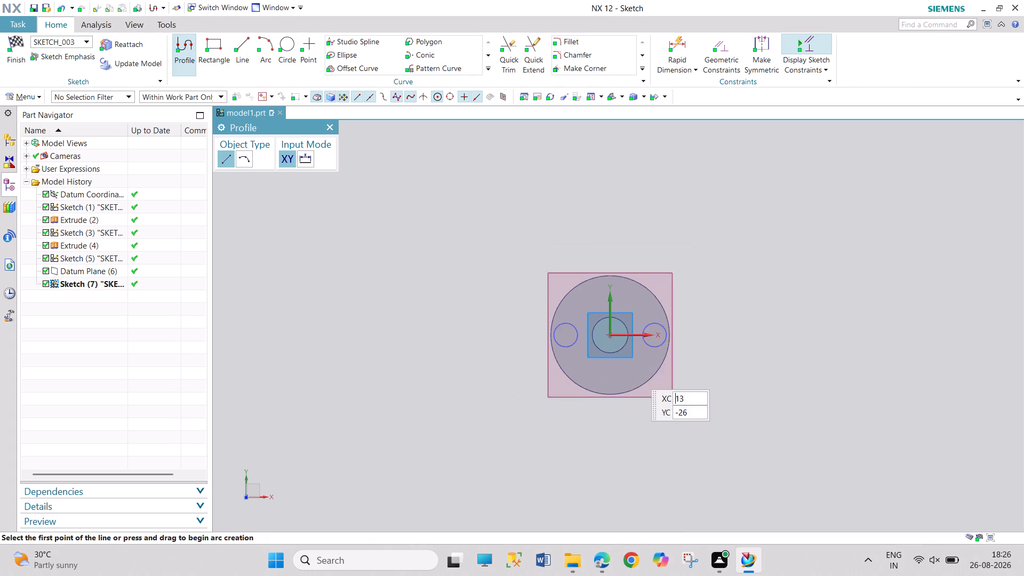
pyautogui.scroll(-1, 638, 371)
pyautogui.scroll(3, 586, 344)
pyautogui.scroll(3, 713, 381)
pyautogui.scroll(1, 573, 289)
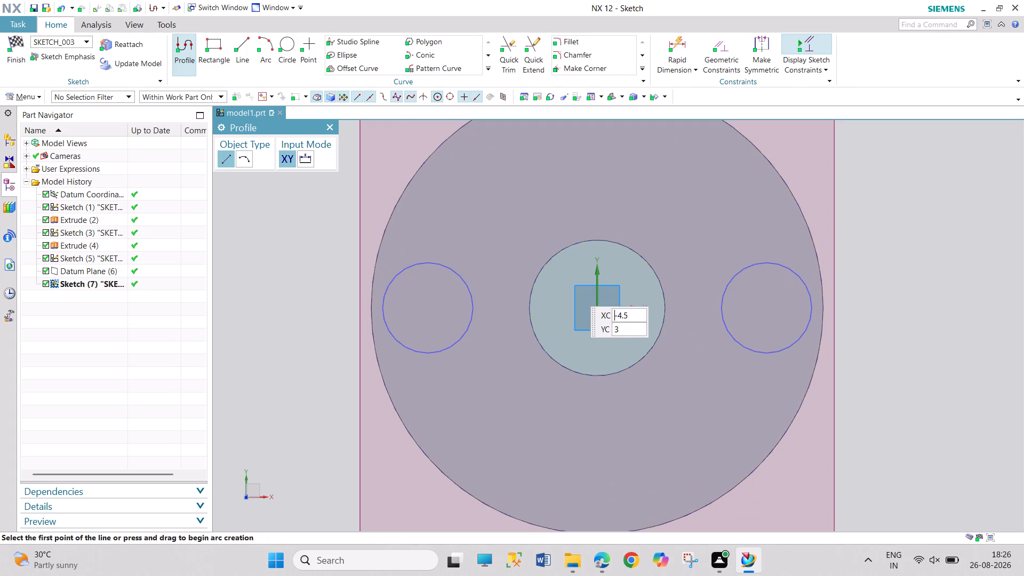
pyautogui.click(290, 47)
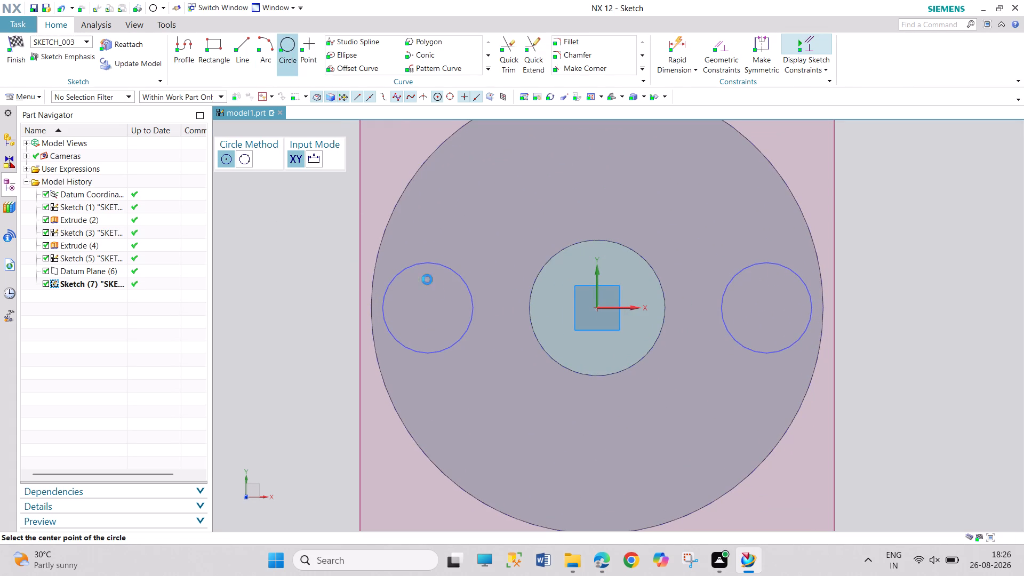
pyautogui.click(427, 307)
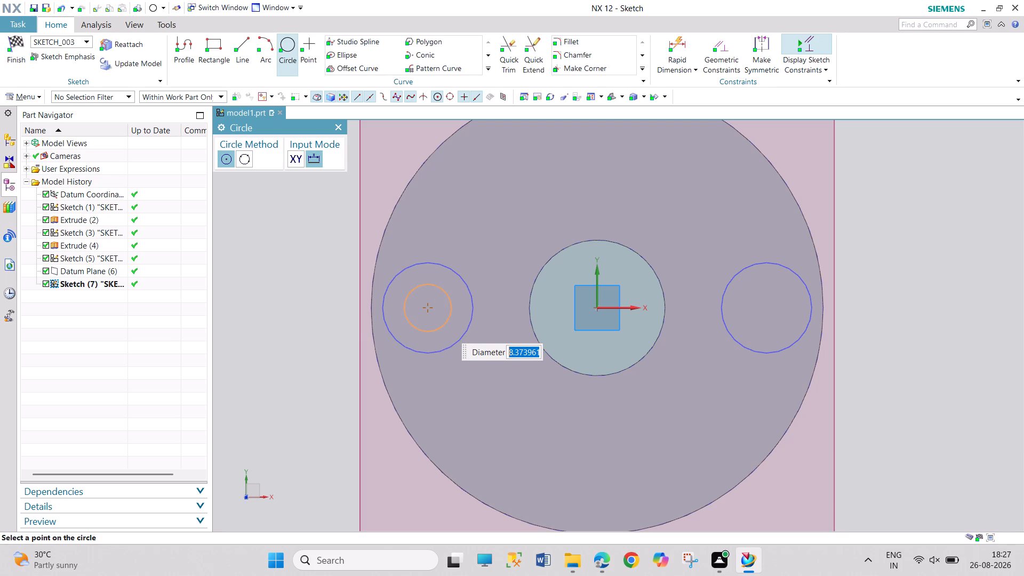
pyautogui.write('14')
pyautogui.press('Return')
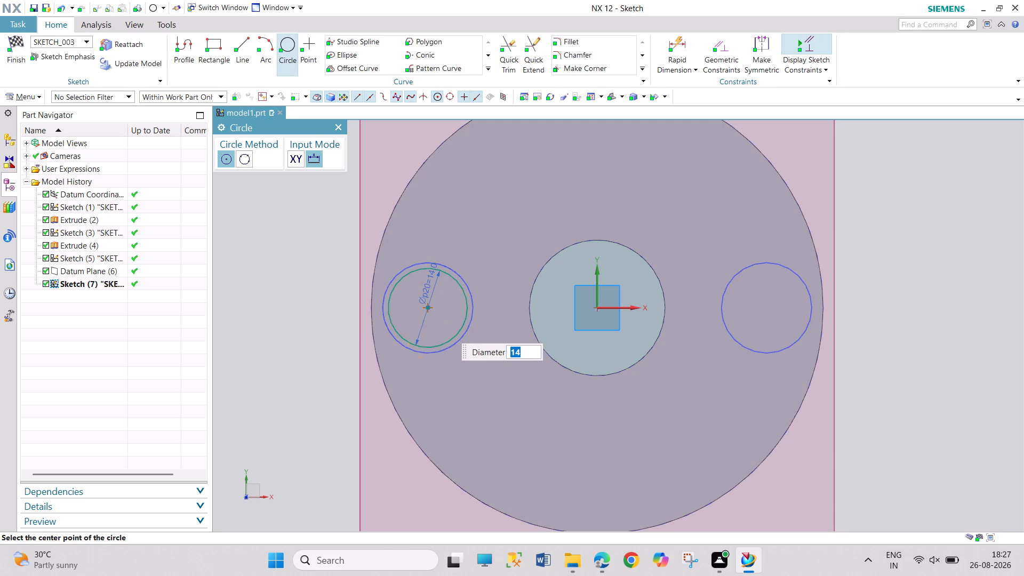
pyautogui.click(768, 306)
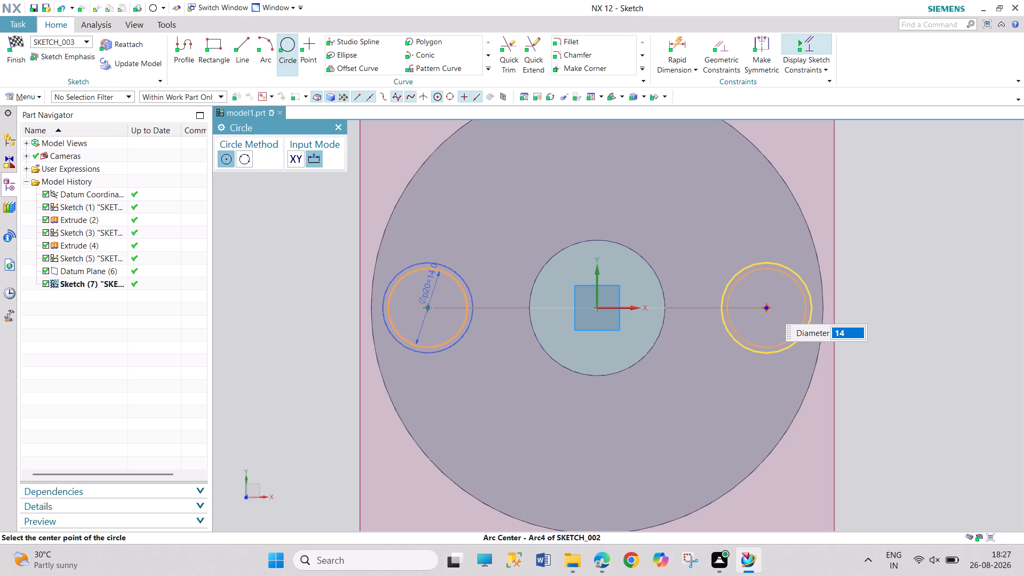
pyautogui.click(338, 130)
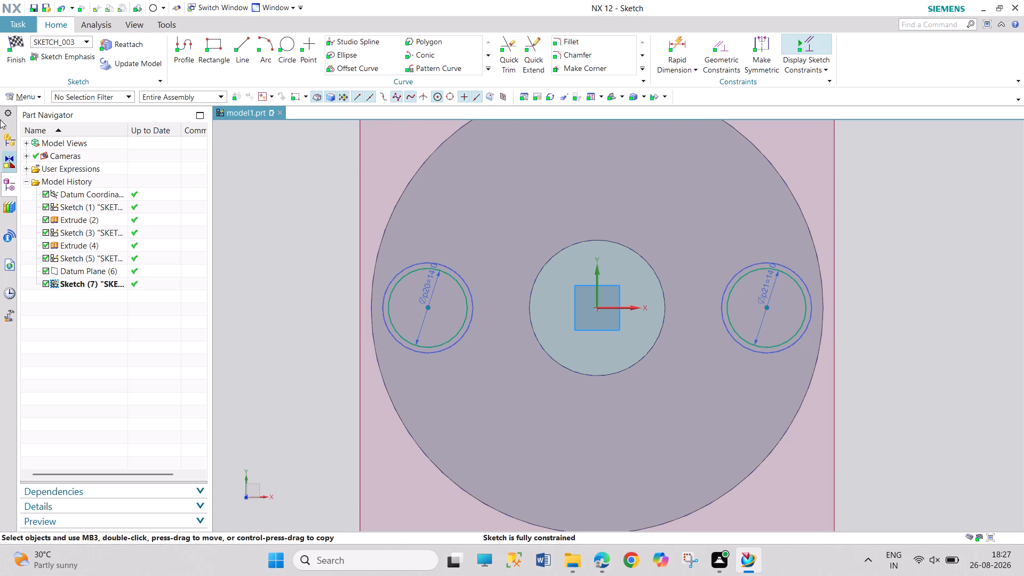
pyautogui.click(17, 41)
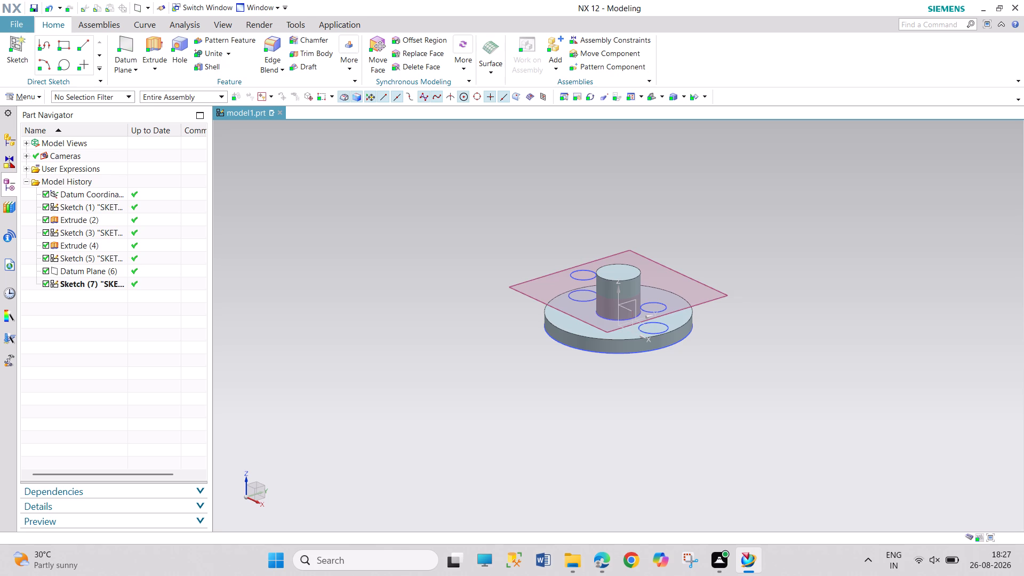
# Hide the datum plane above the flange.
pyautogui.rightClick(515, 284)
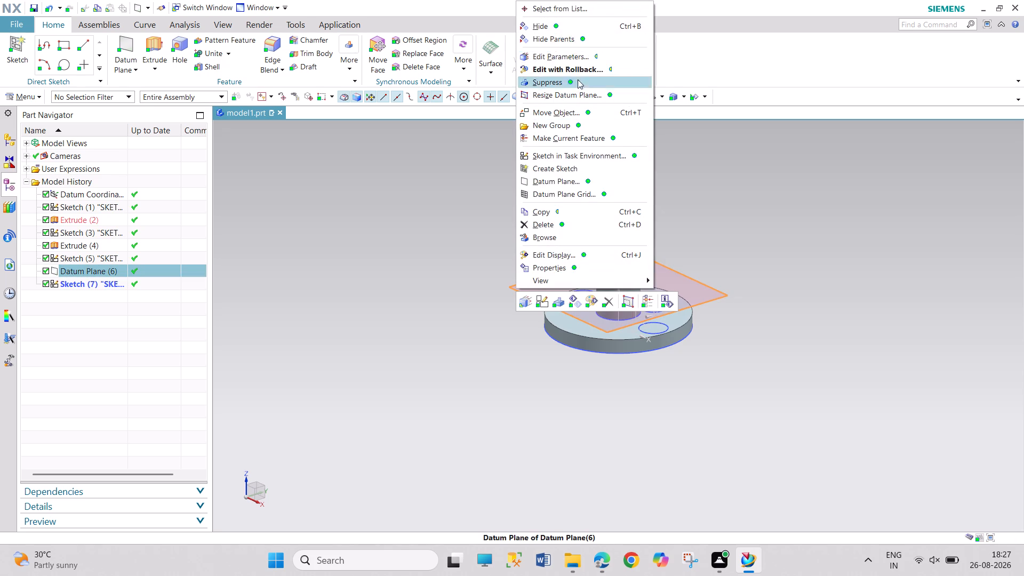
pyautogui.click(572, 27)
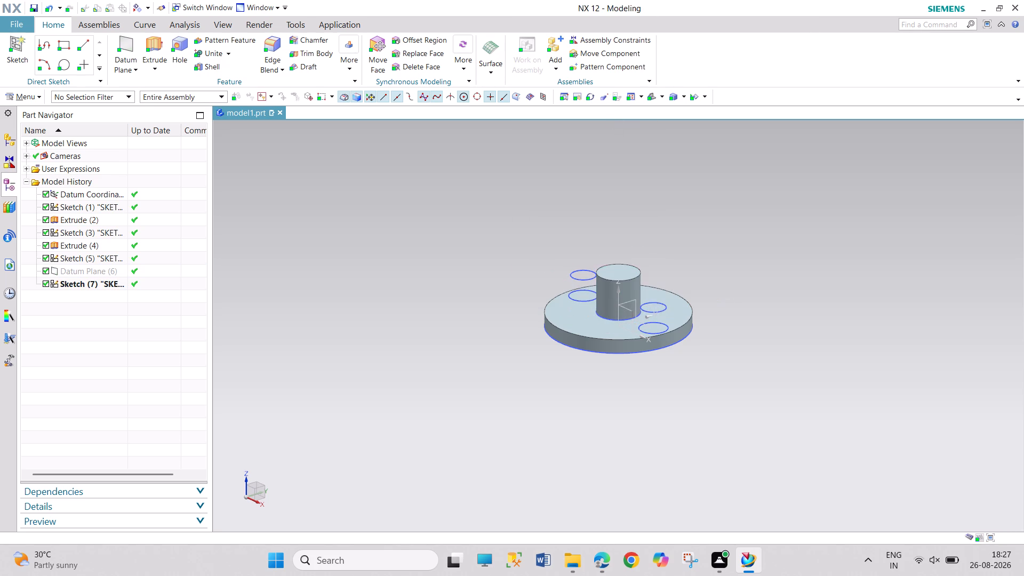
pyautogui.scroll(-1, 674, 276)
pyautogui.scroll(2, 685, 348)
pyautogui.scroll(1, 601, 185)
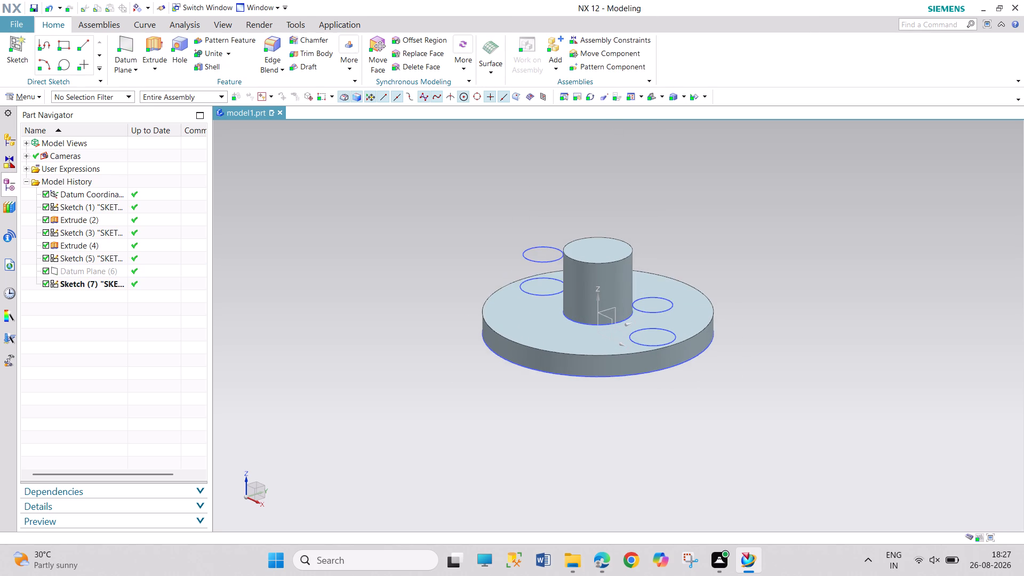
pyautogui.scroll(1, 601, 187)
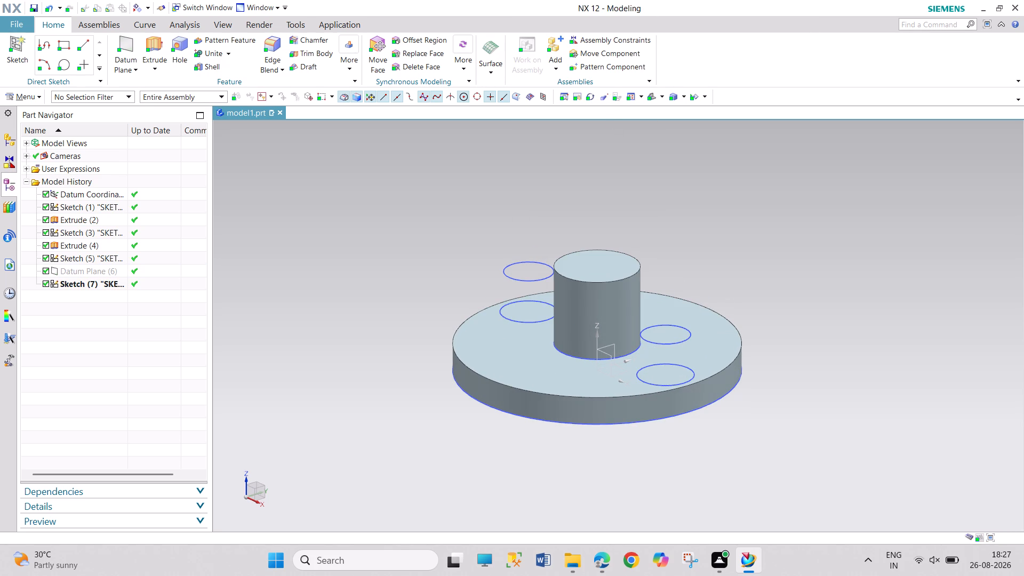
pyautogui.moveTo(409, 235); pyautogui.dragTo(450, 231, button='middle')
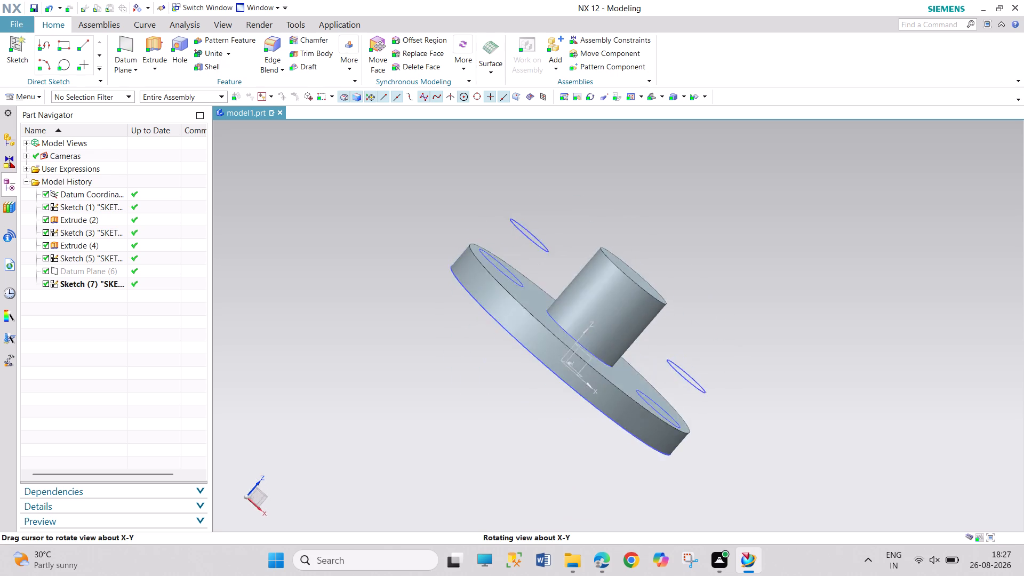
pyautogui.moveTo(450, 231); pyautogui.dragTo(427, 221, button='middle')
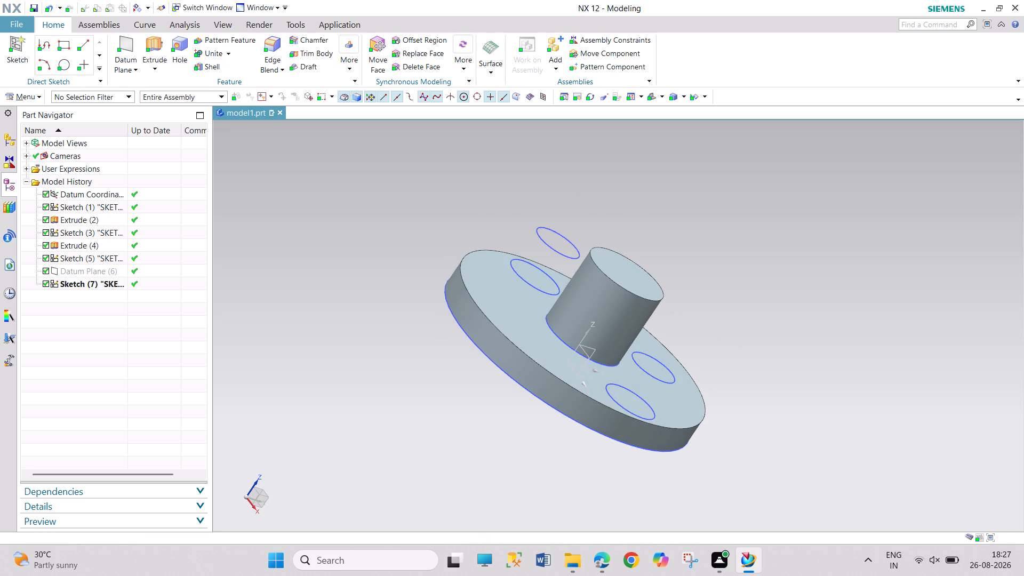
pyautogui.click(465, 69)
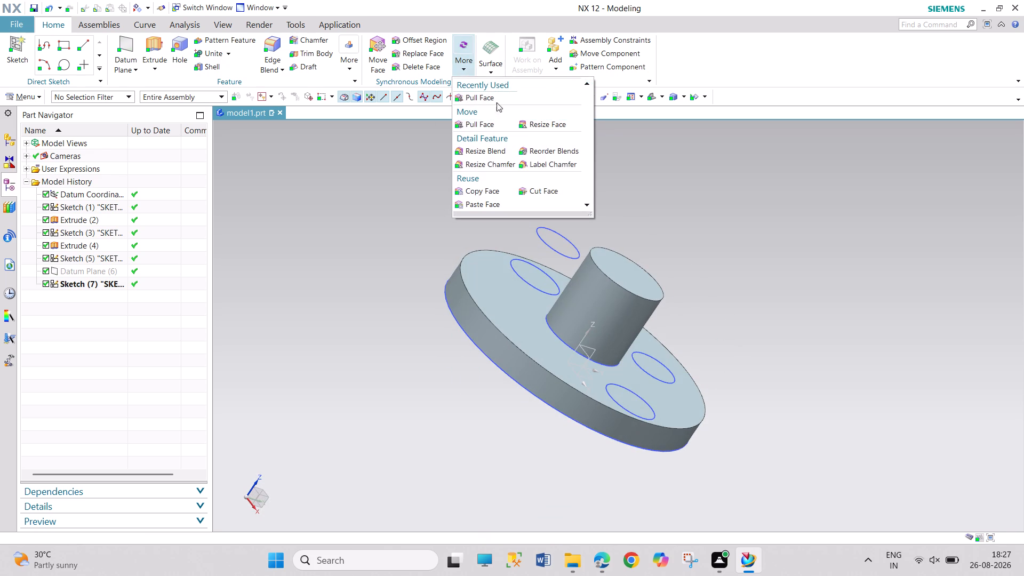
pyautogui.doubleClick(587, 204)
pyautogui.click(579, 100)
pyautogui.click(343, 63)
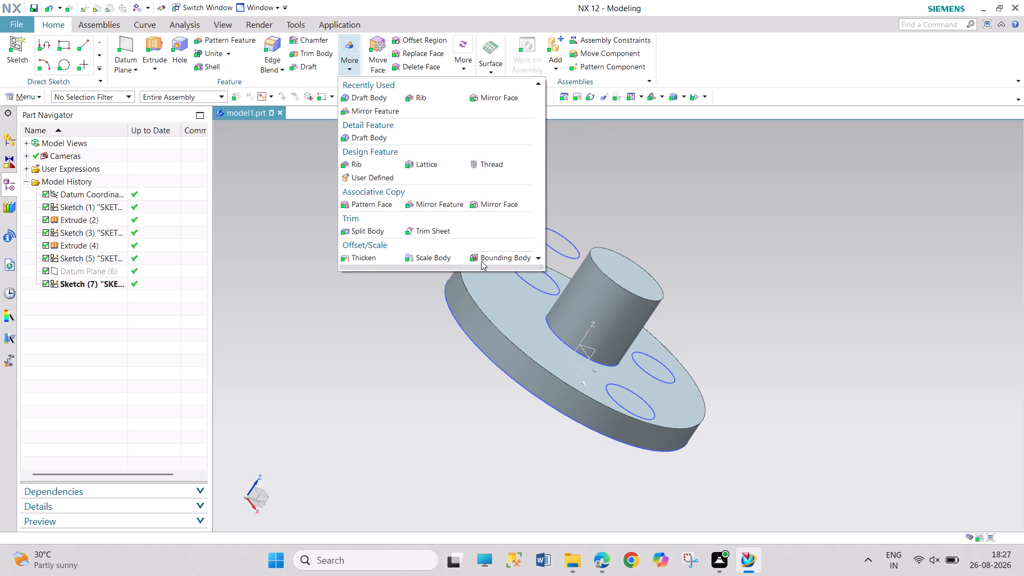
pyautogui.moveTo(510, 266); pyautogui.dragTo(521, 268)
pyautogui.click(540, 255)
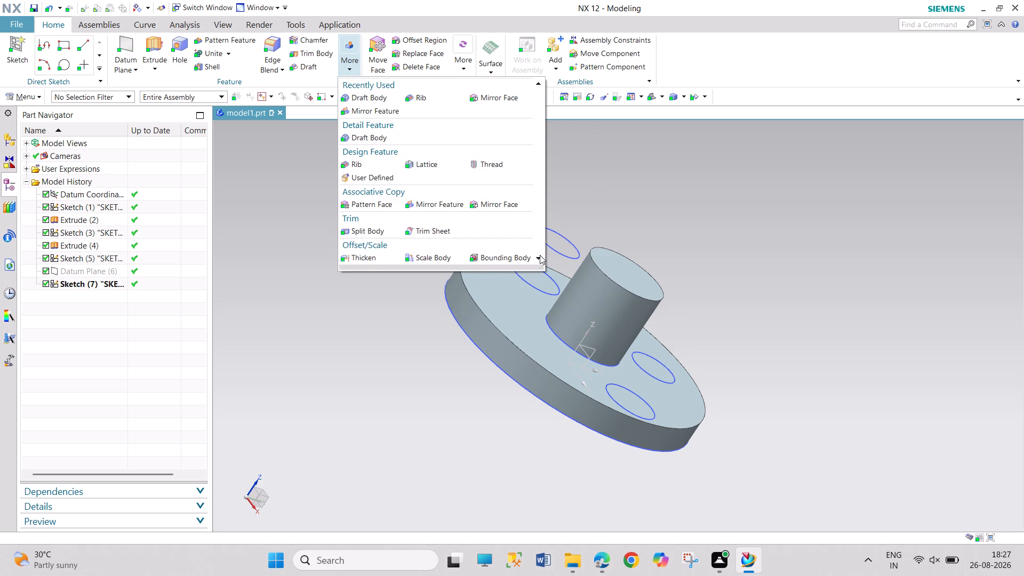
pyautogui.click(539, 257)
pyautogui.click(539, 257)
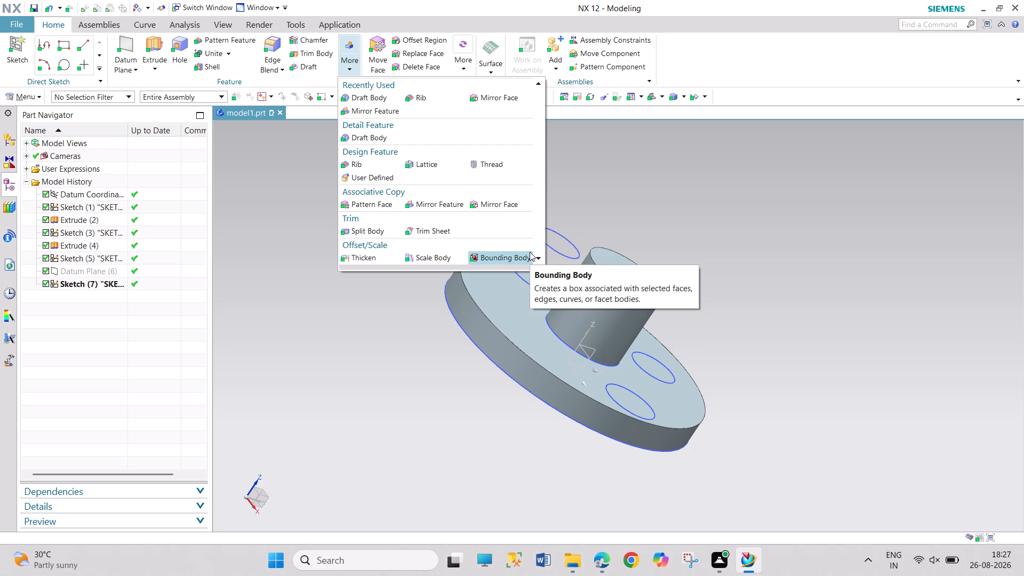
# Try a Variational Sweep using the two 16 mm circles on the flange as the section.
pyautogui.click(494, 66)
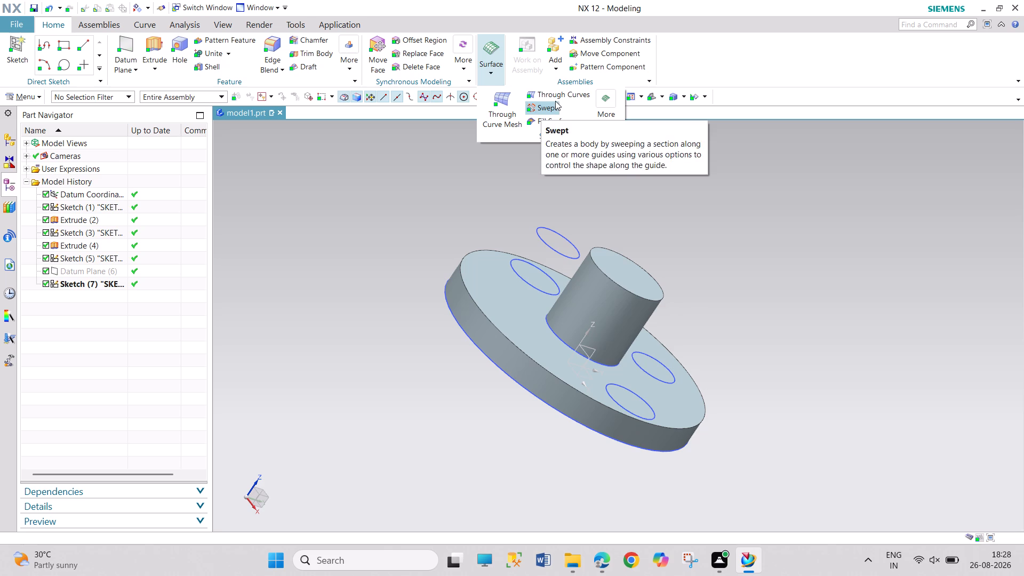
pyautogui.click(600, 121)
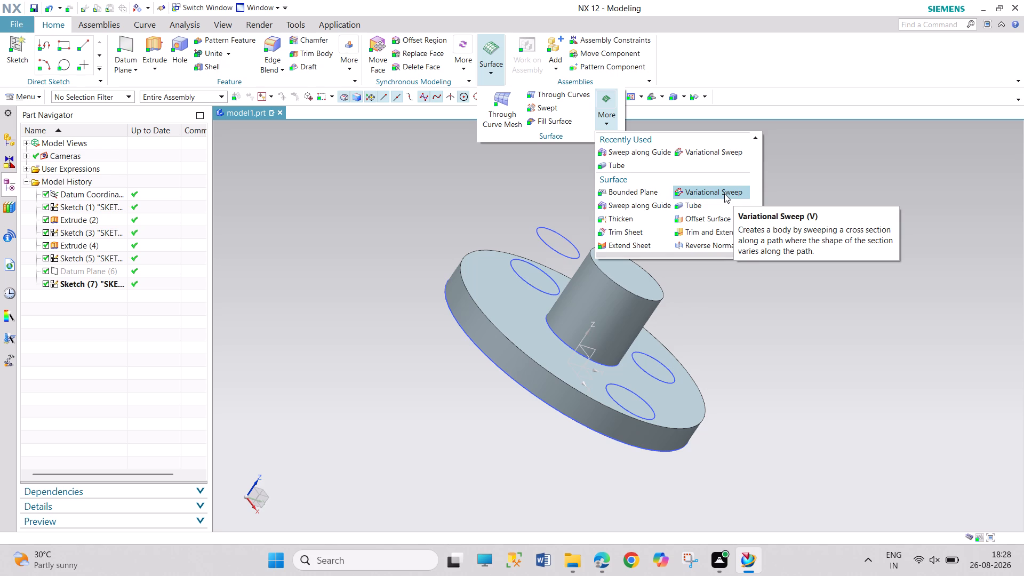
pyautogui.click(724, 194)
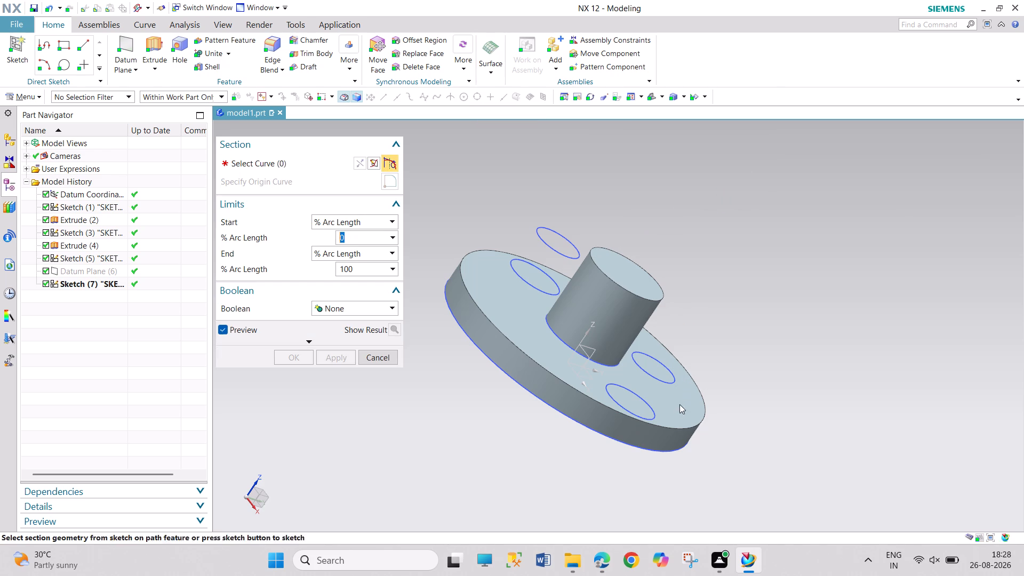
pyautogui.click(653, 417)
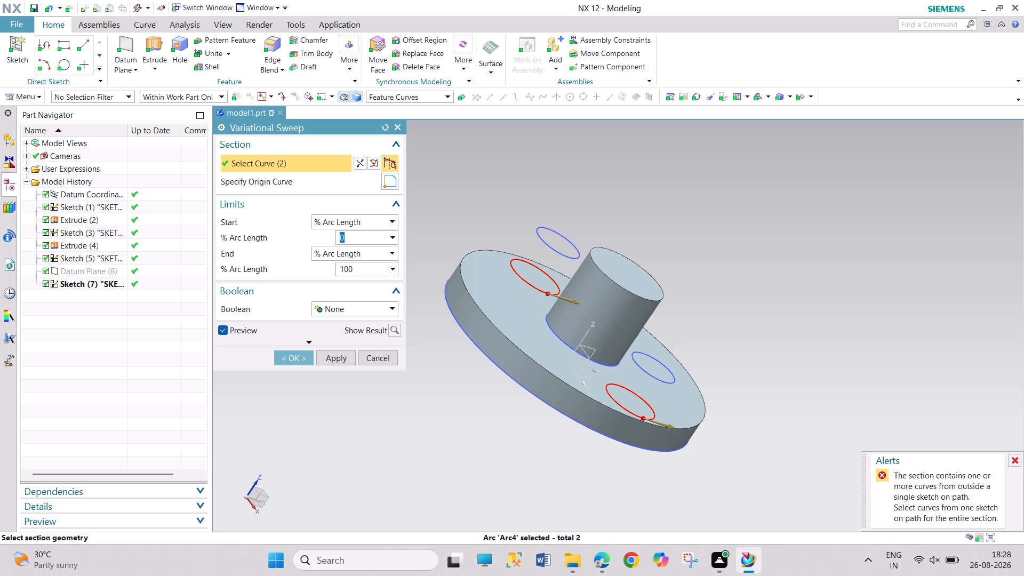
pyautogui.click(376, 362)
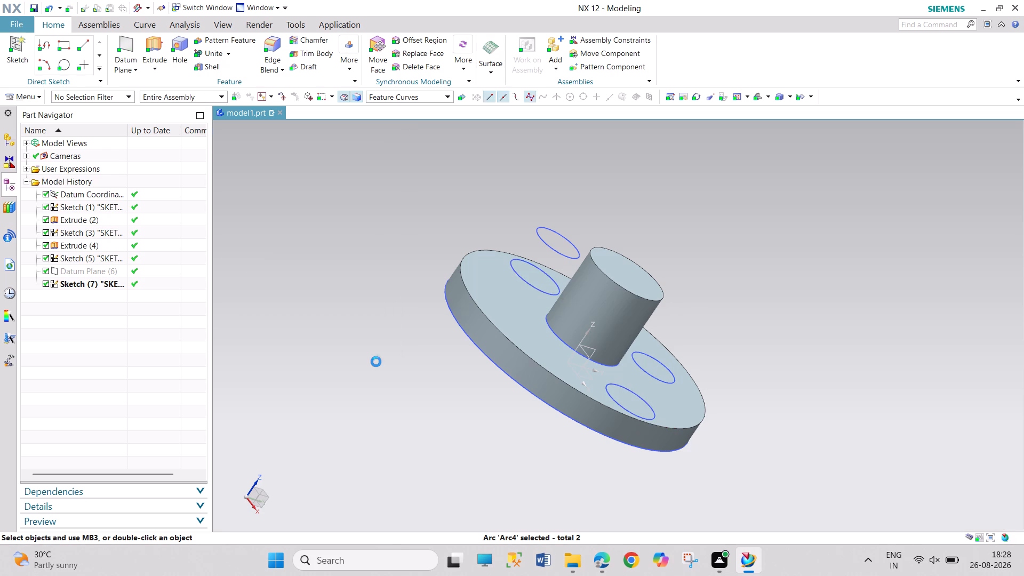
# Edit the flange-face sketch with rollback, delete the 16 mm circle on the negative X side, and finish the sketch.
pyautogui.rightClick(519, 275)
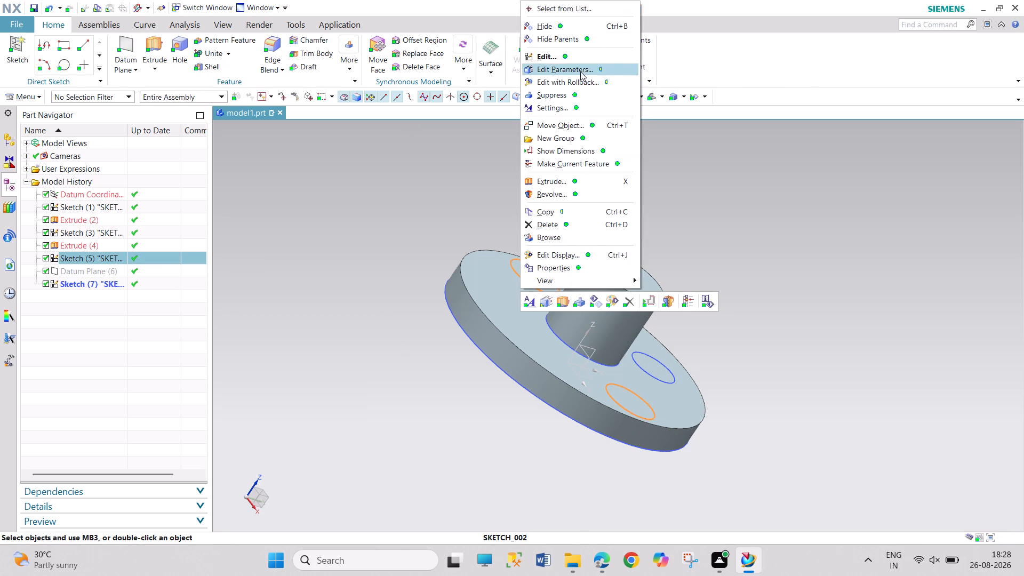
pyautogui.click(593, 85)
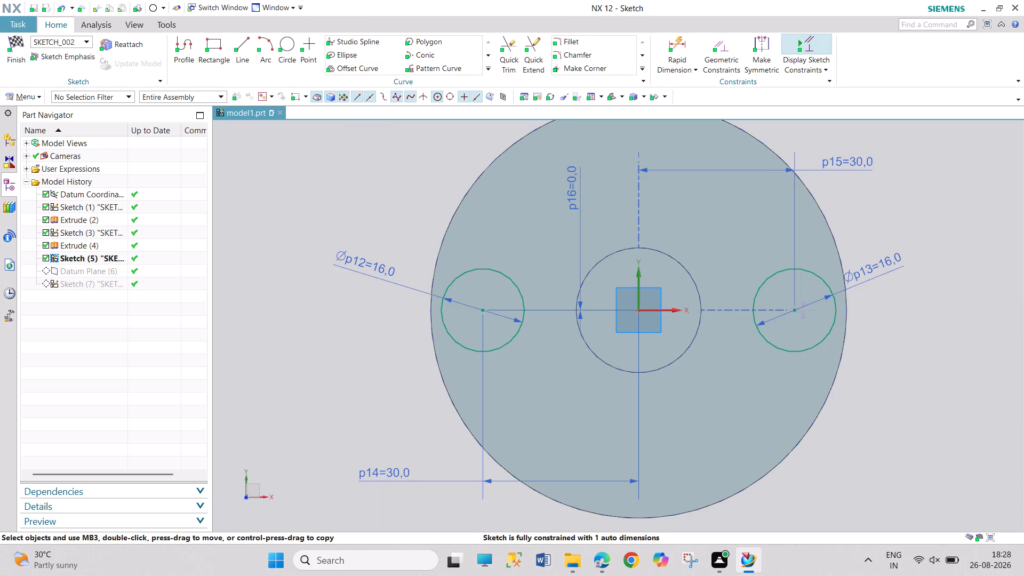
pyautogui.rightClick(508, 278)
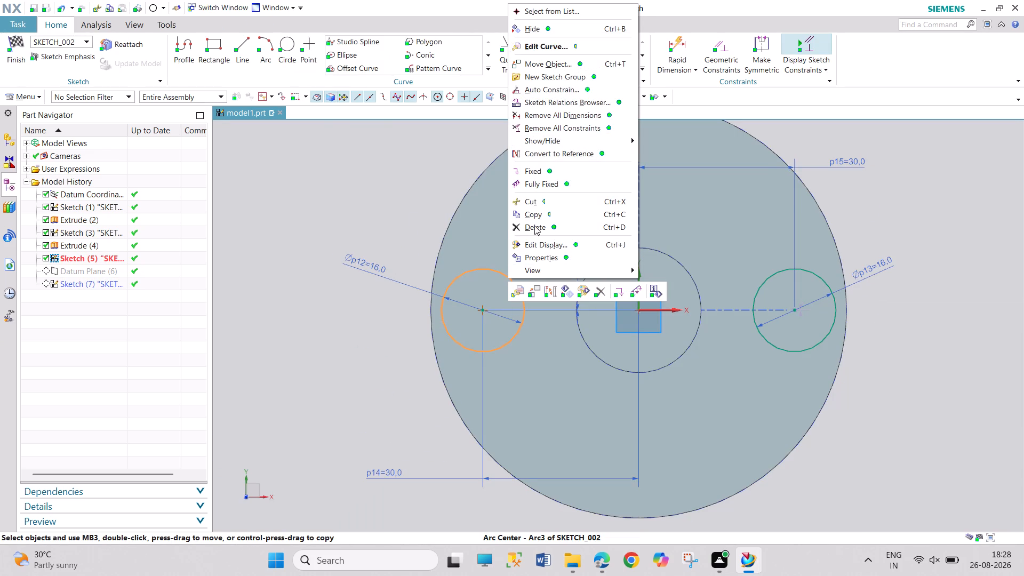
pyautogui.click(535, 222)
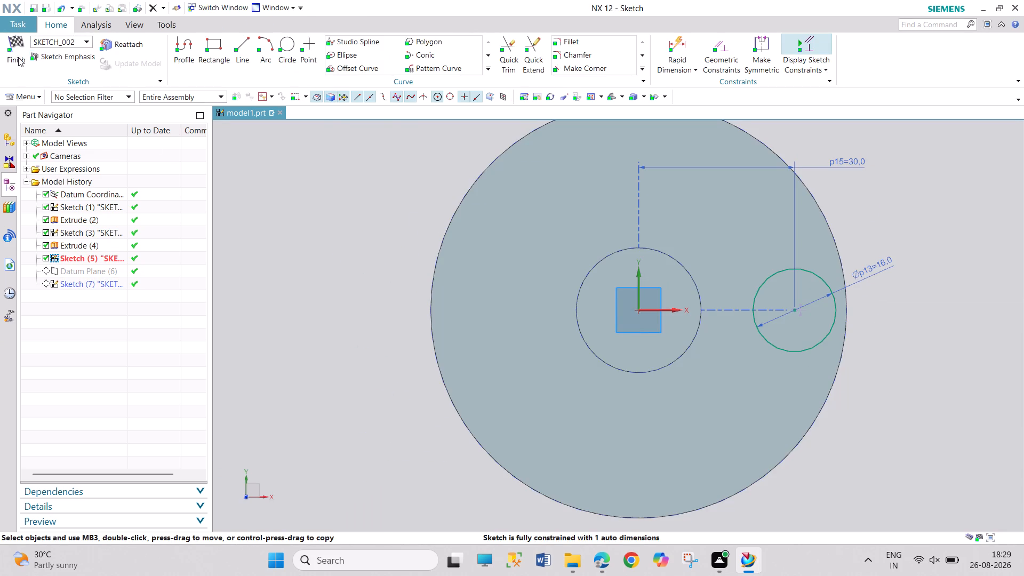
pyautogui.click(18, 57)
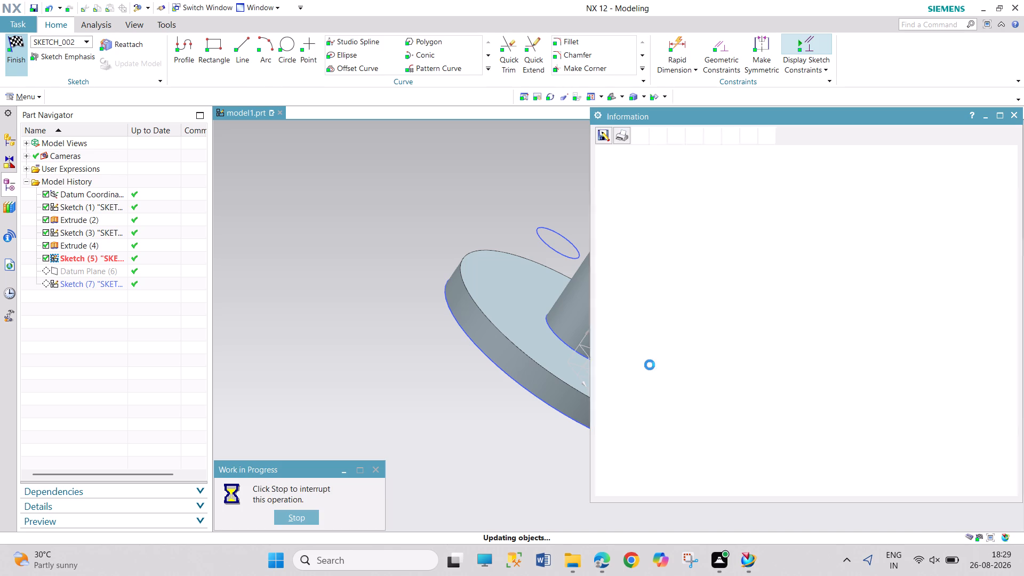
pyautogui.click(1010, 116)
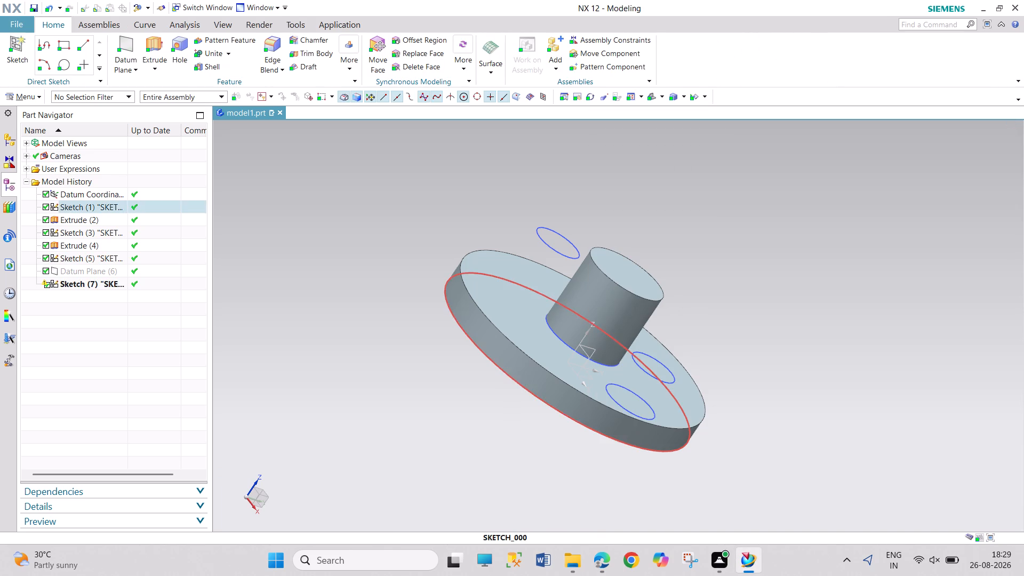
# Reopen the sketch of the two 14 mm circles with rollback and hide the datum plane it lies on.
pyautogui.rightClick(658, 378)
pyautogui.rightClick(562, 245)
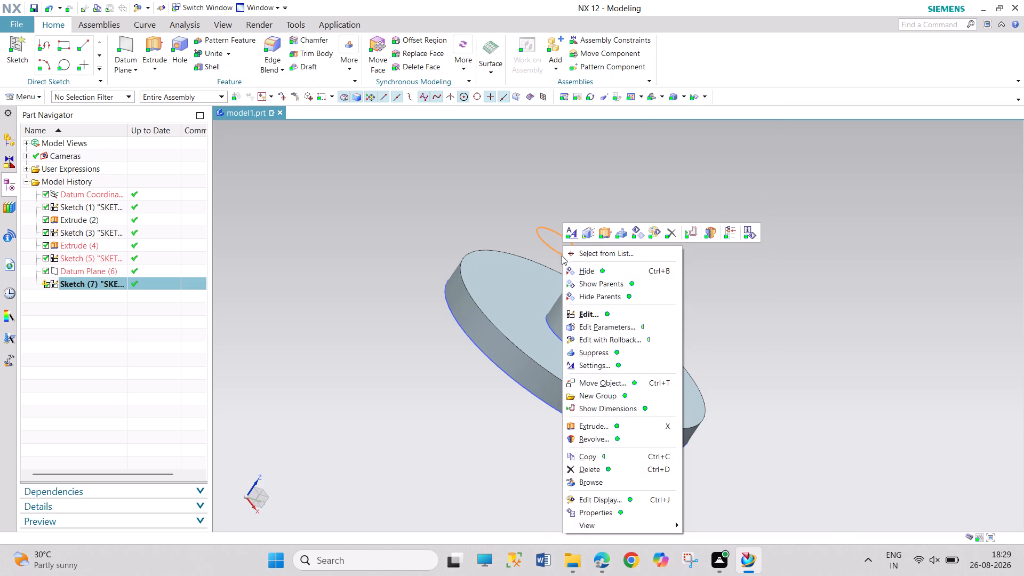
pyautogui.click(588, 340)
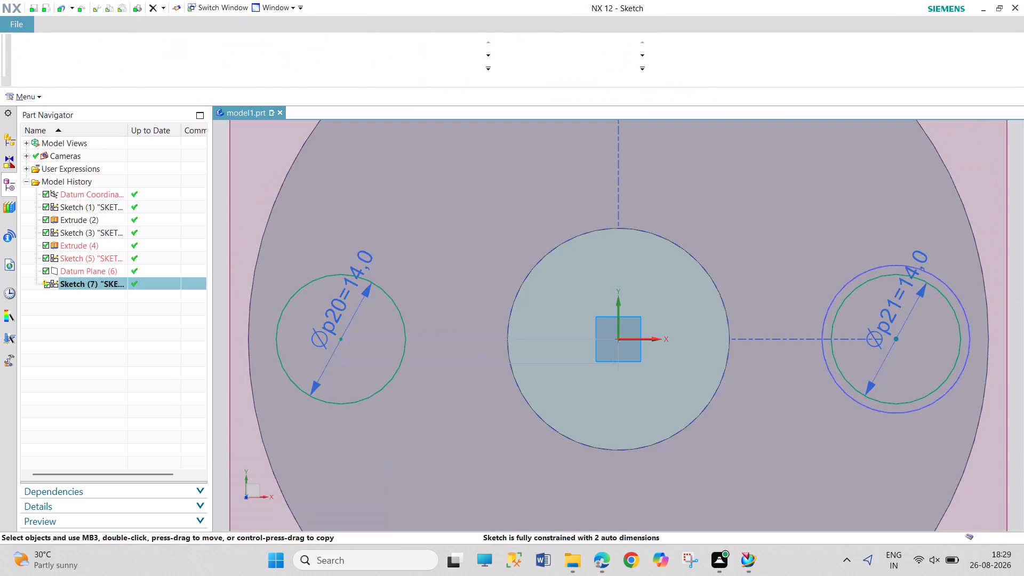
pyautogui.rightClick(398, 323)
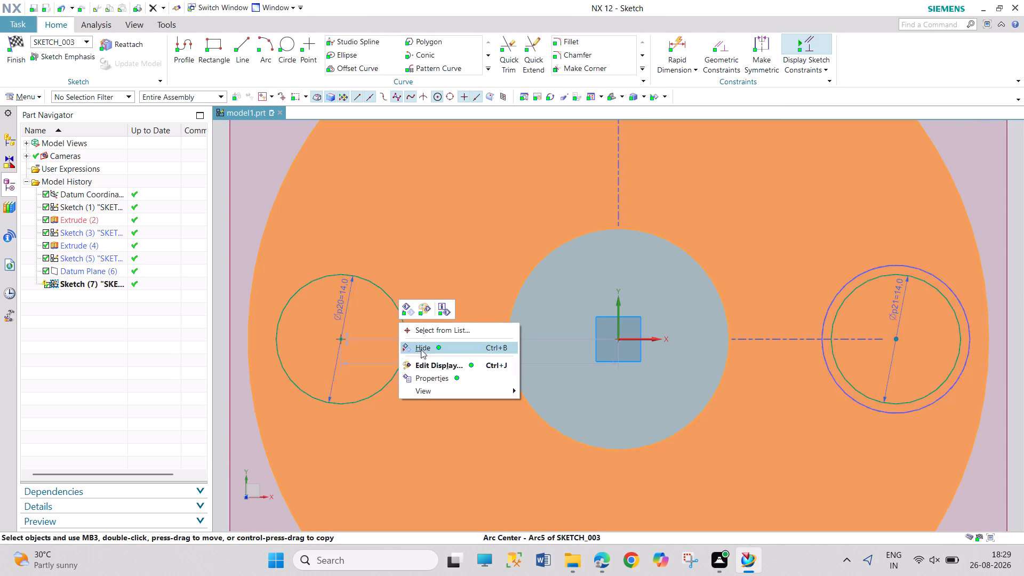
pyautogui.click(868, 213)
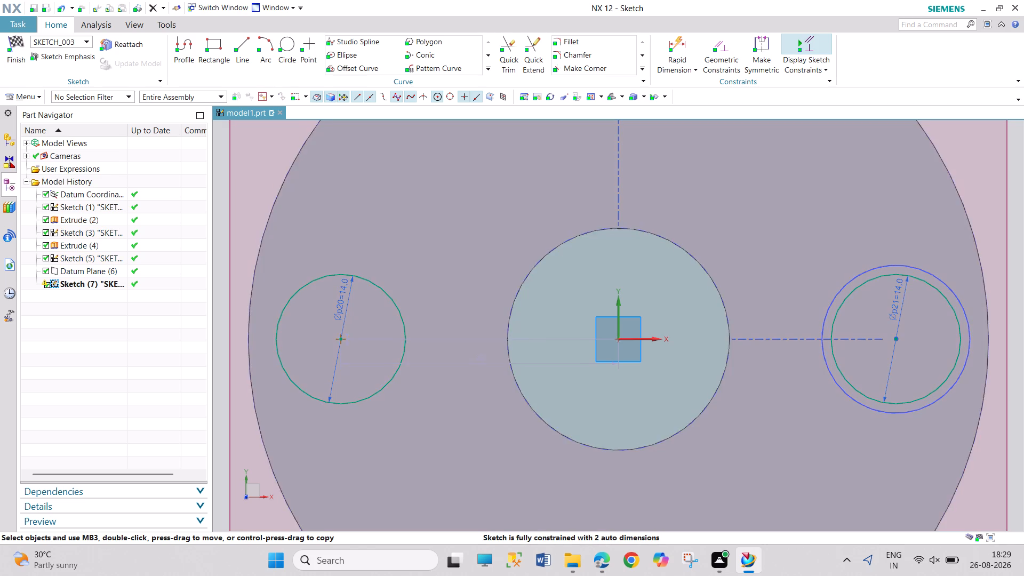
pyautogui.scroll(7, 734, 234)
pyautogui.scroll(-15, 689, 241)
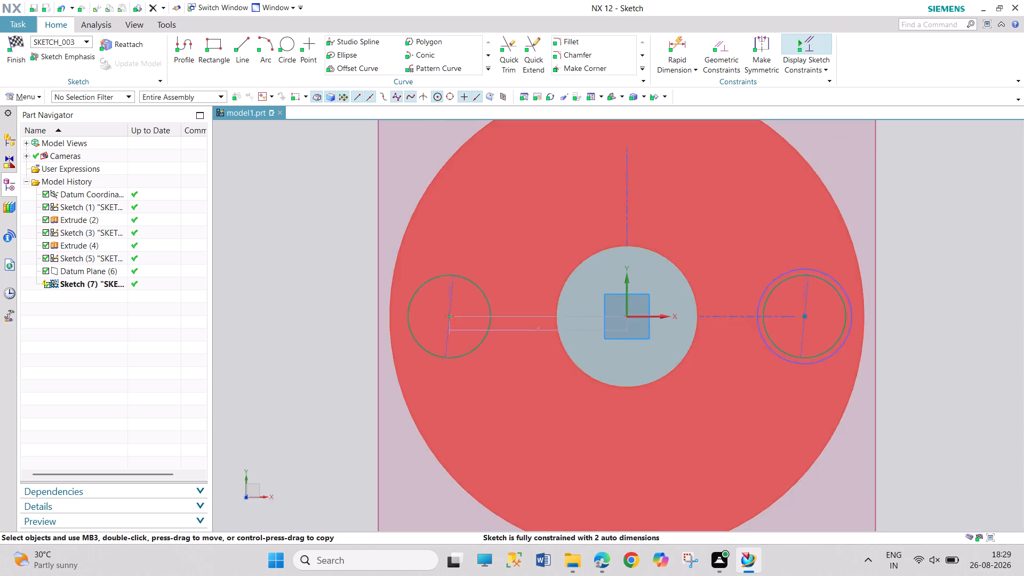
pyautogui.scroll(-2, 682, 281)
pyautogui.rightClick(576, 201)
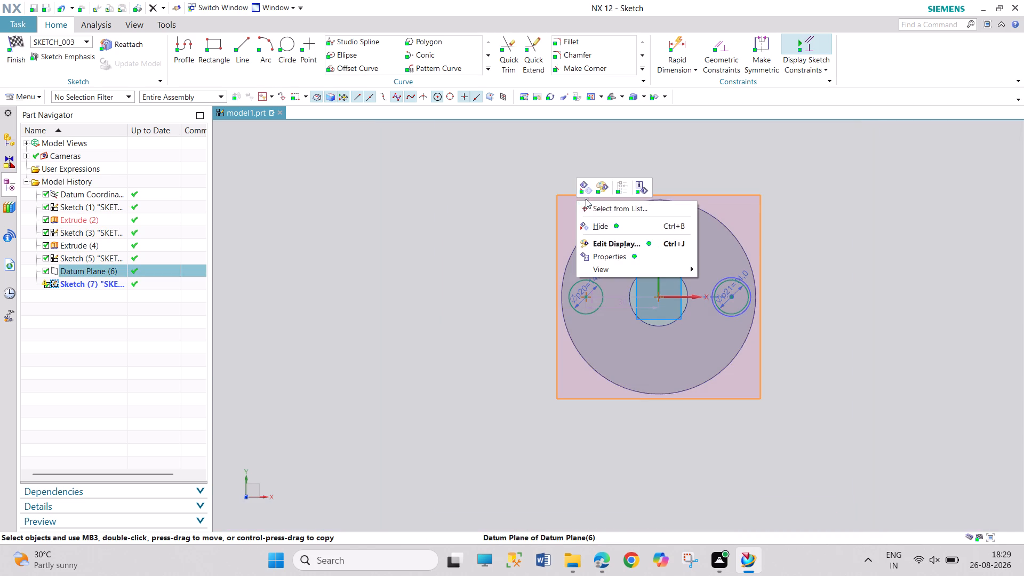
pyautogui.click(594, 223)
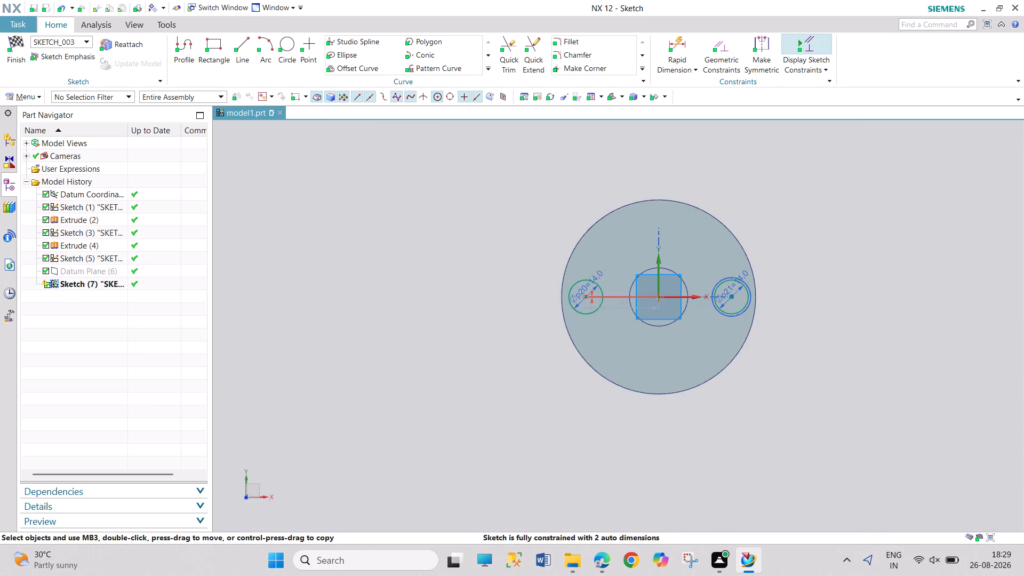
# Remove the 14 mm circle on the negative X side with Quick Trim and finish the sketch.
pyautogui.rightClick(599, 302)
pyautogui.click(507, 268)
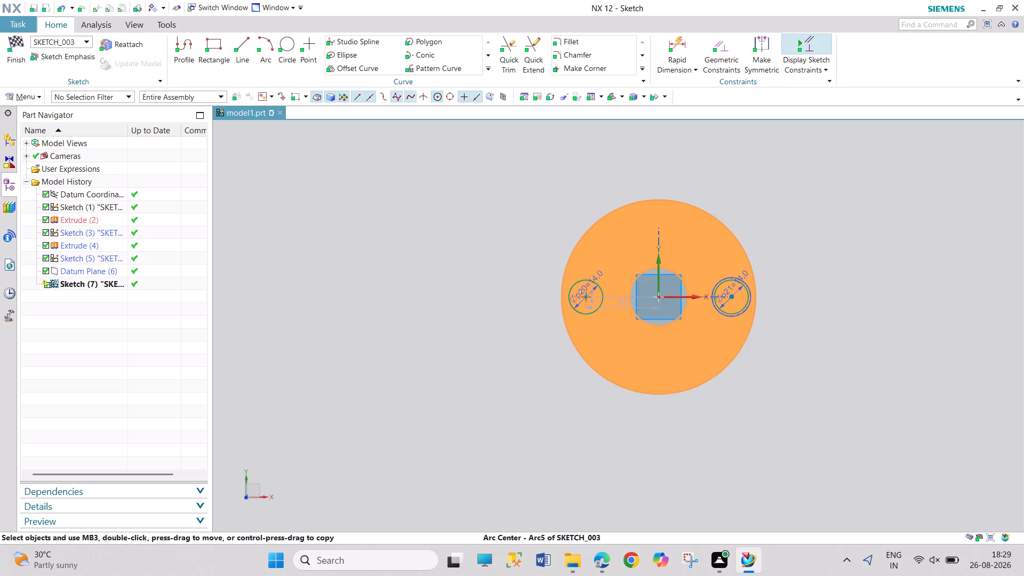
pyautogui.click(517, 58)
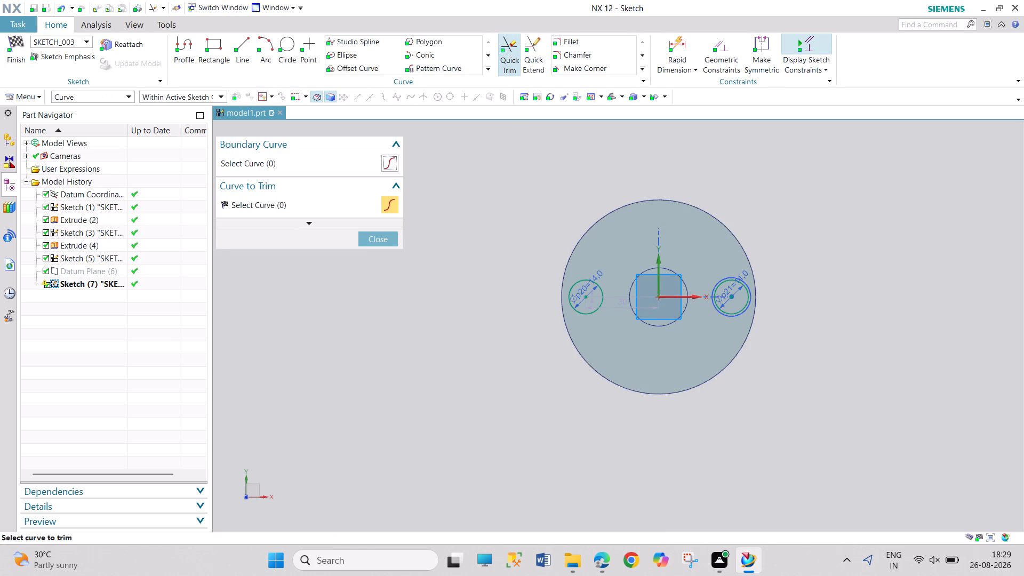
pyautogui.click(594, 313)
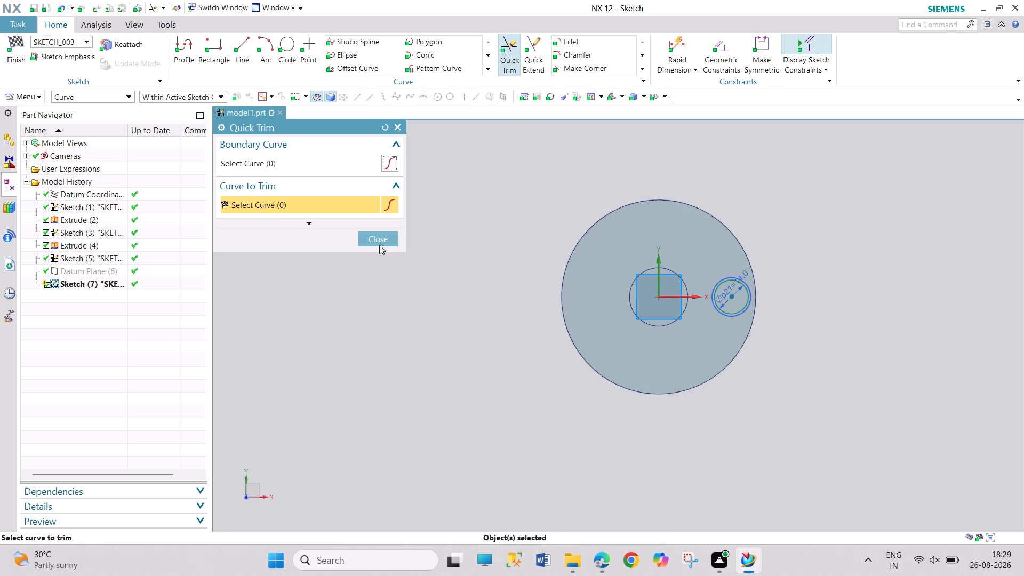
pyautogui.click(380, 244)
pyautogui.click(17, 38)
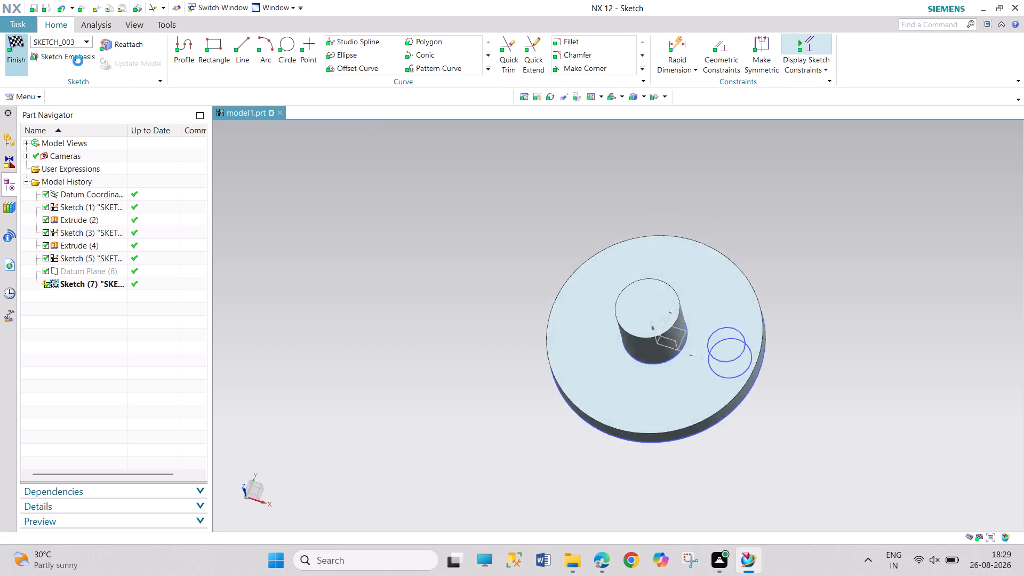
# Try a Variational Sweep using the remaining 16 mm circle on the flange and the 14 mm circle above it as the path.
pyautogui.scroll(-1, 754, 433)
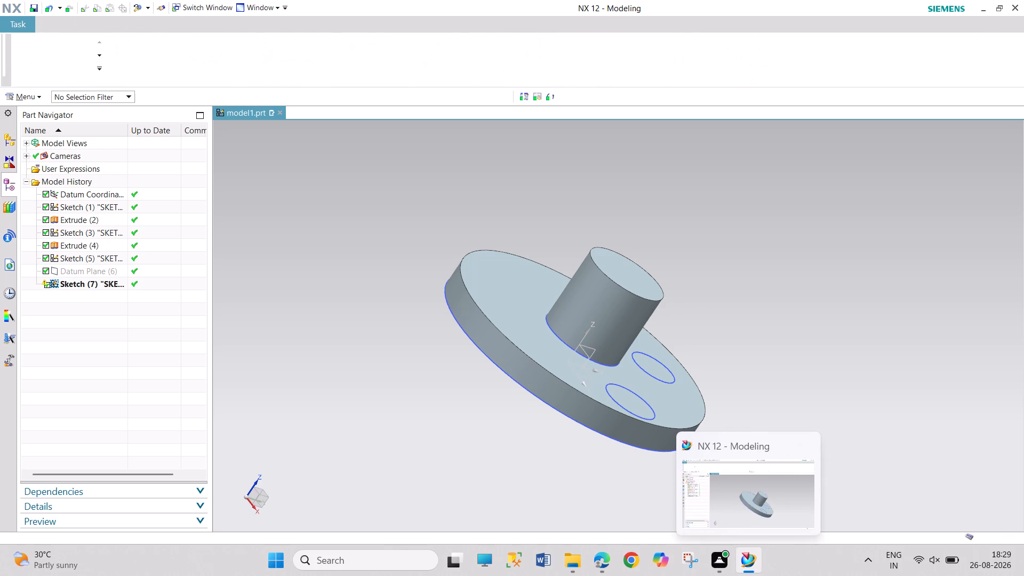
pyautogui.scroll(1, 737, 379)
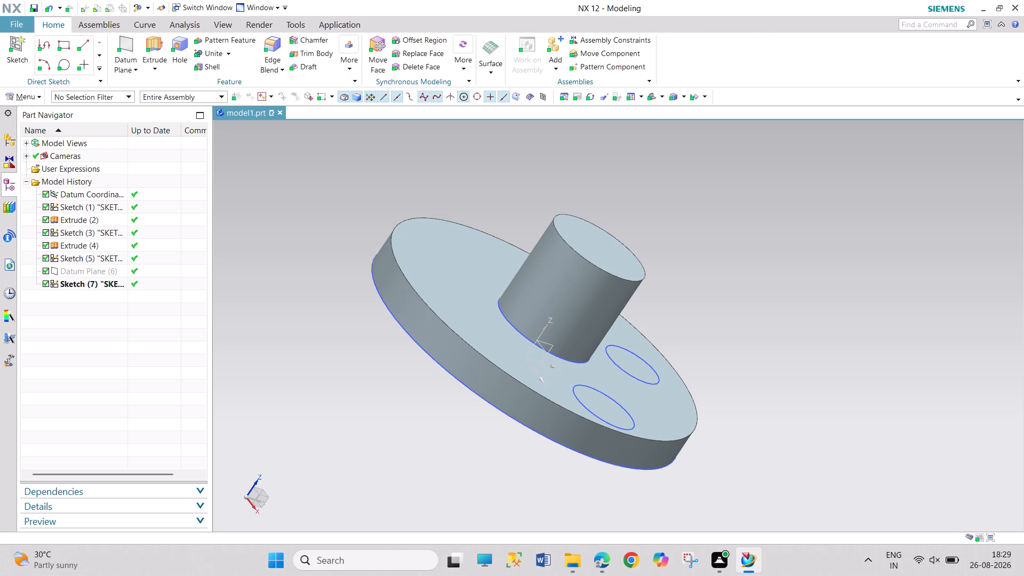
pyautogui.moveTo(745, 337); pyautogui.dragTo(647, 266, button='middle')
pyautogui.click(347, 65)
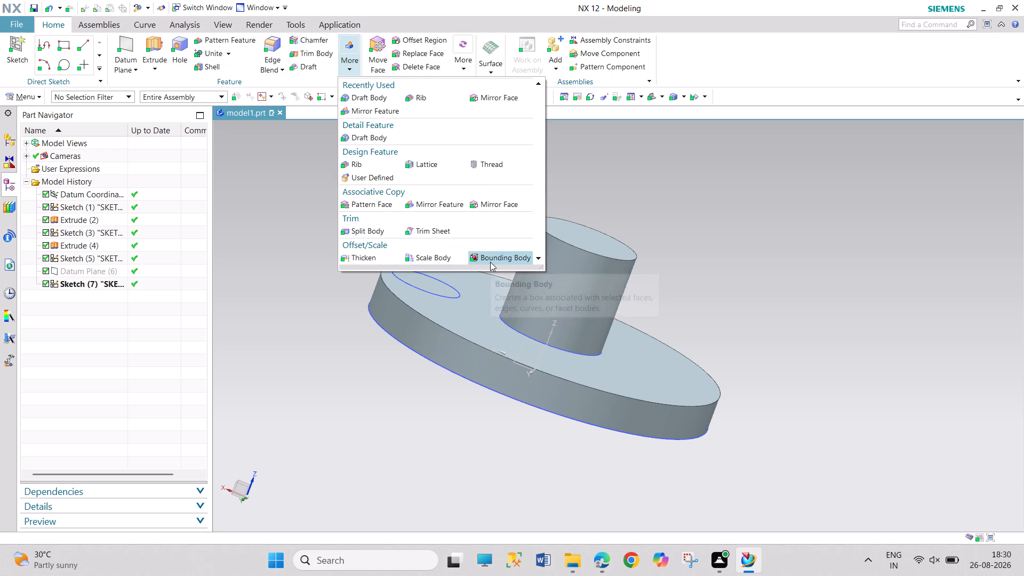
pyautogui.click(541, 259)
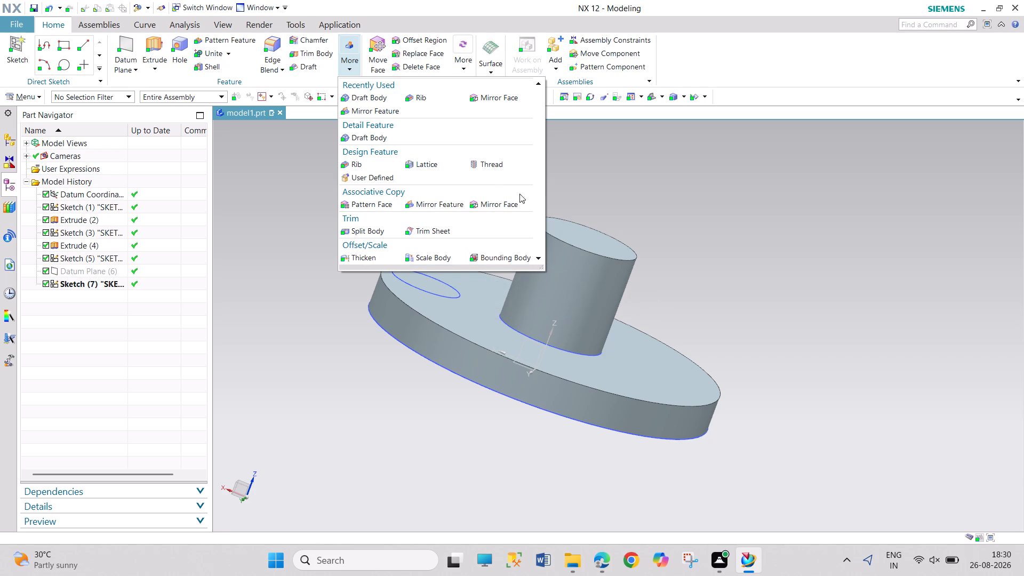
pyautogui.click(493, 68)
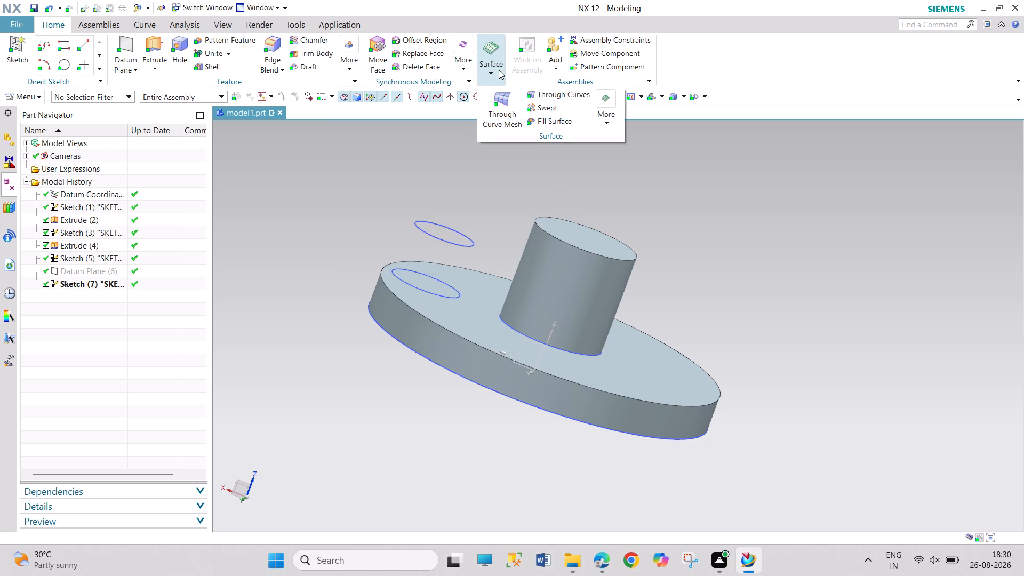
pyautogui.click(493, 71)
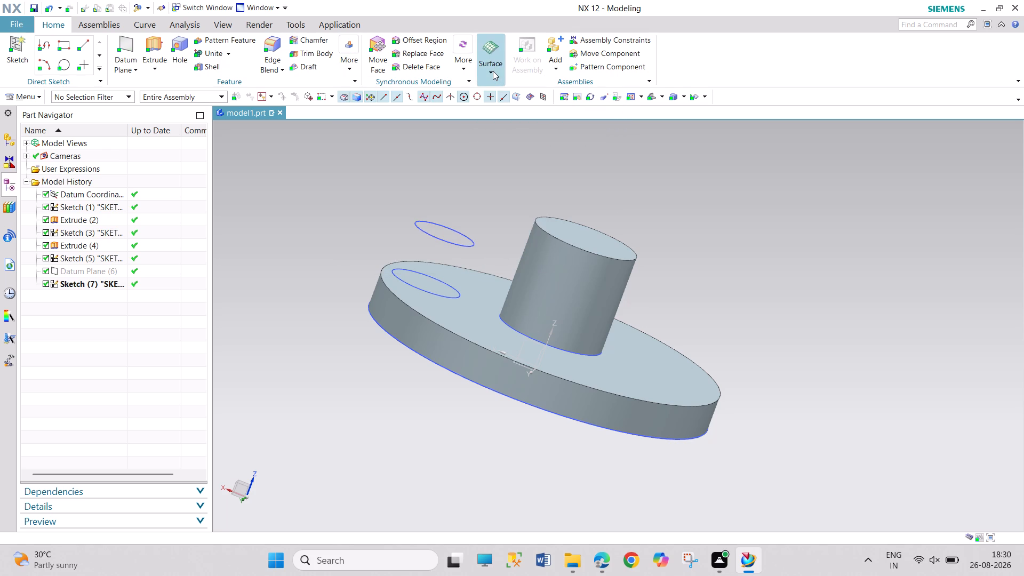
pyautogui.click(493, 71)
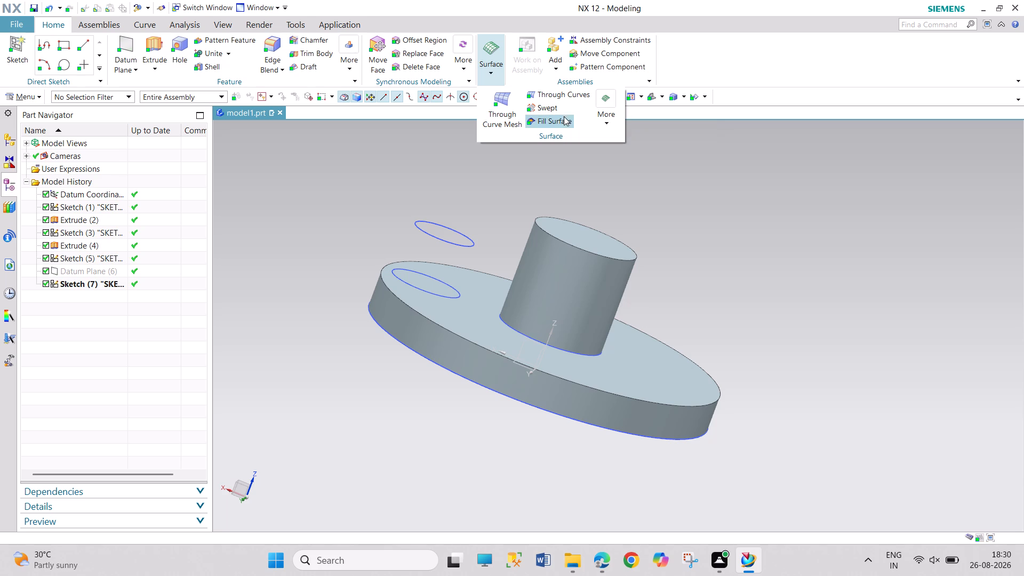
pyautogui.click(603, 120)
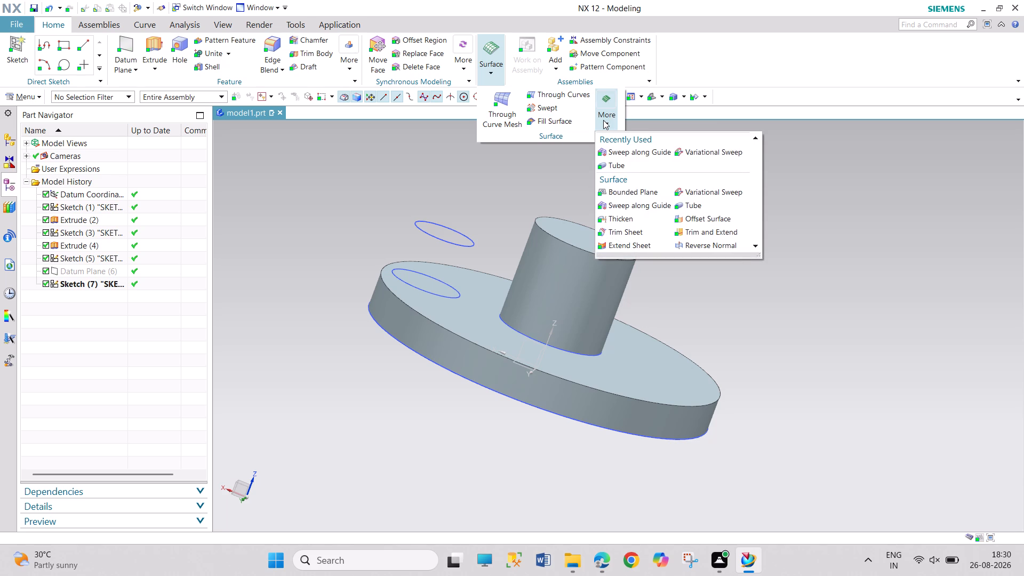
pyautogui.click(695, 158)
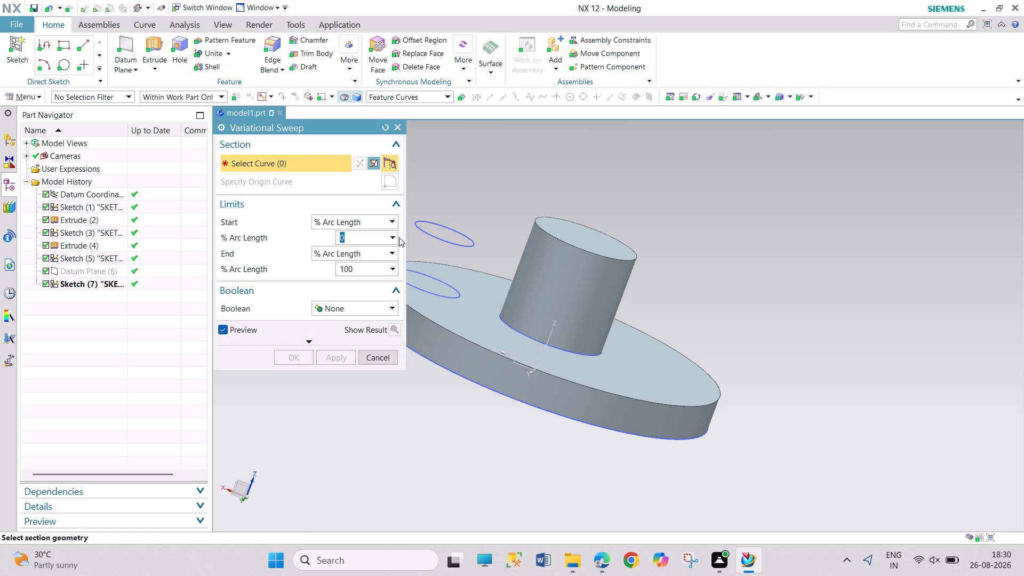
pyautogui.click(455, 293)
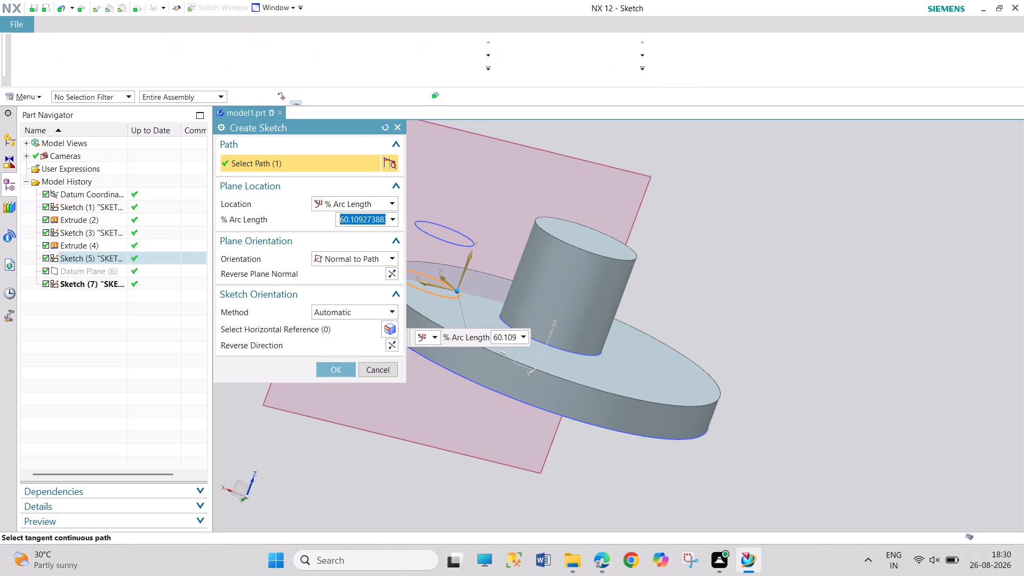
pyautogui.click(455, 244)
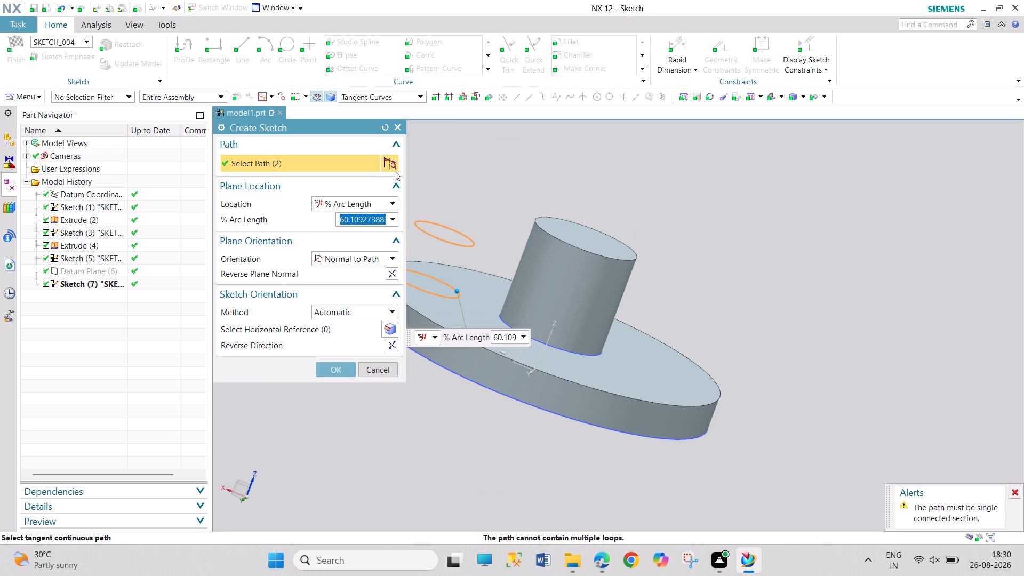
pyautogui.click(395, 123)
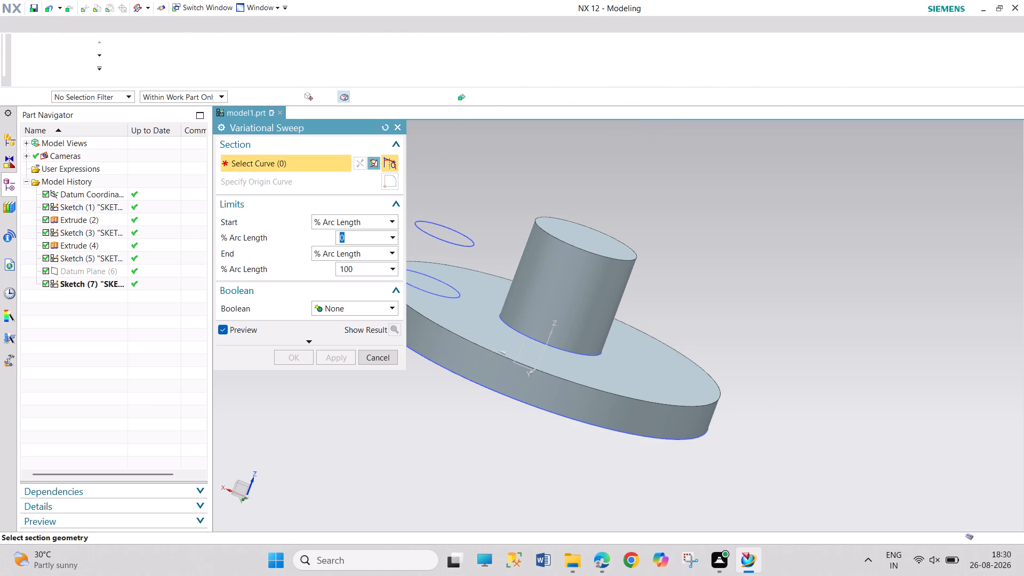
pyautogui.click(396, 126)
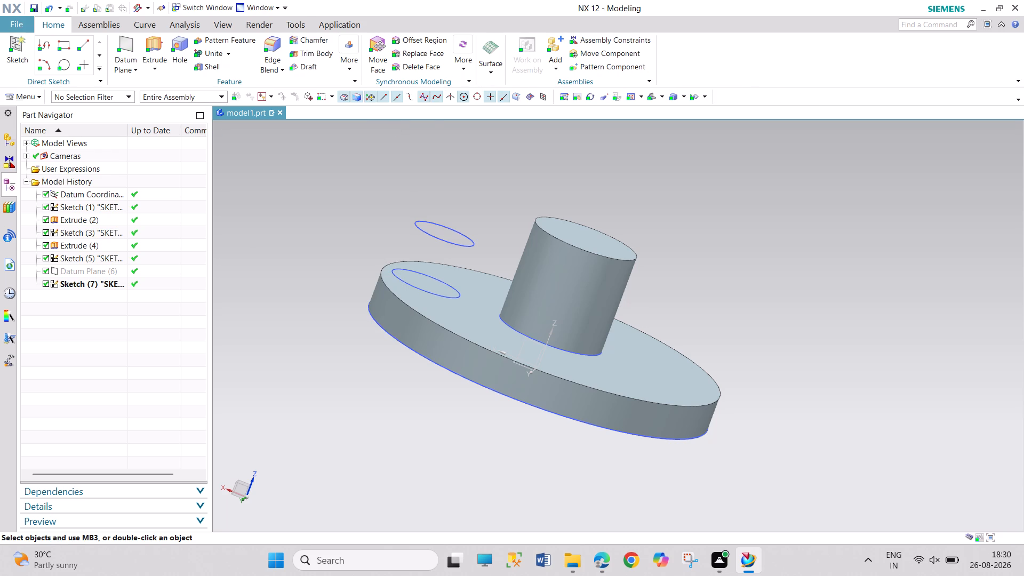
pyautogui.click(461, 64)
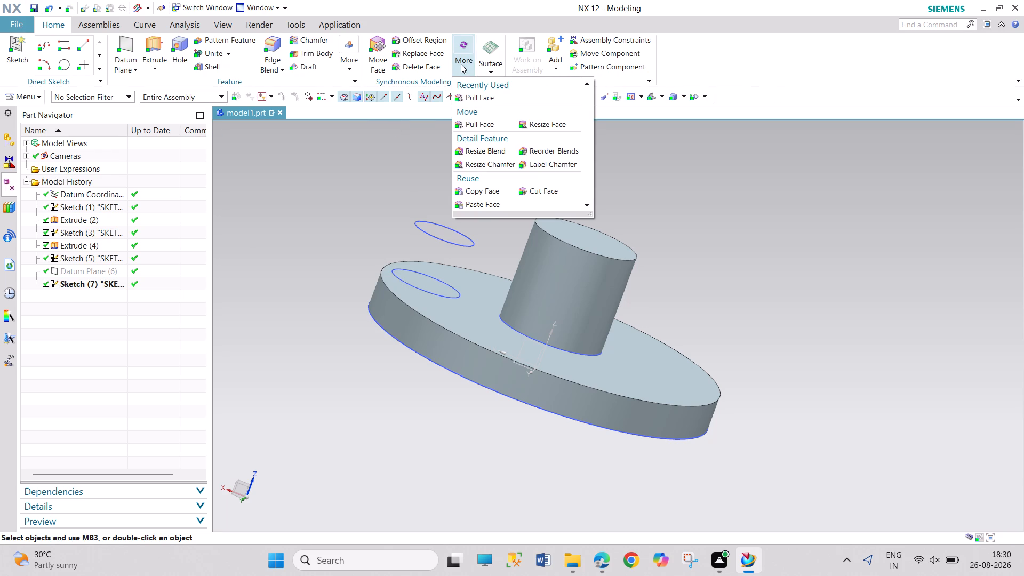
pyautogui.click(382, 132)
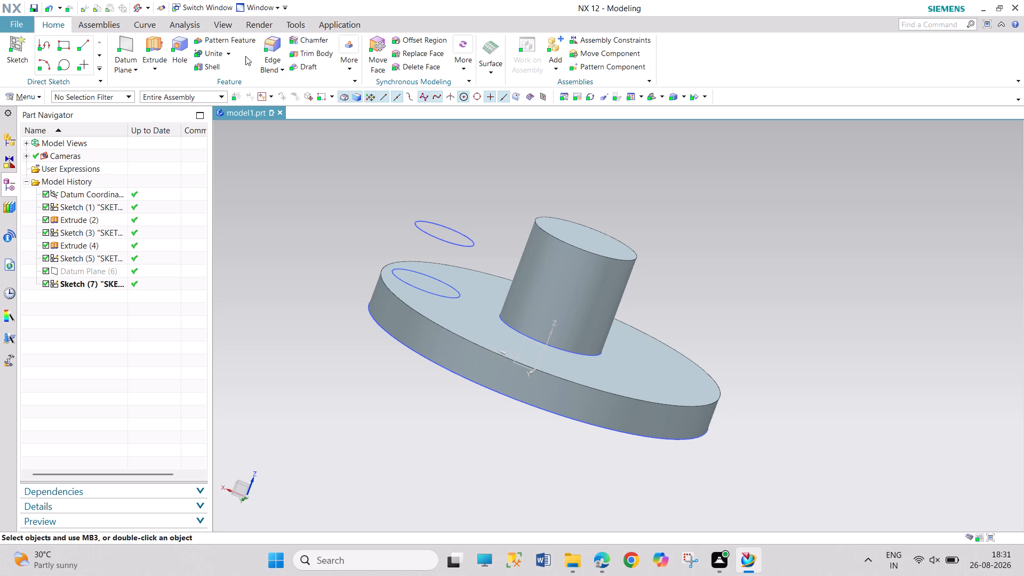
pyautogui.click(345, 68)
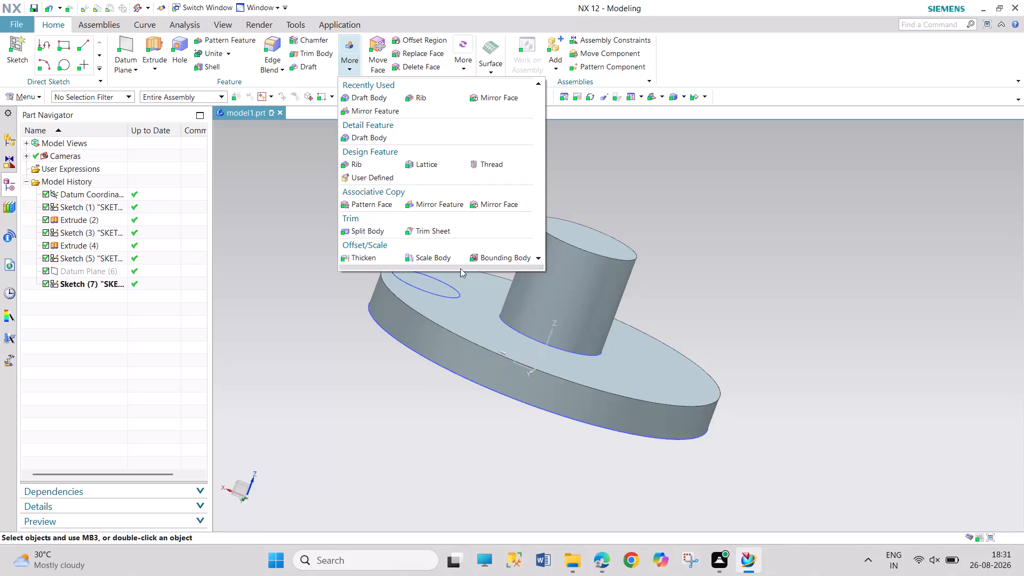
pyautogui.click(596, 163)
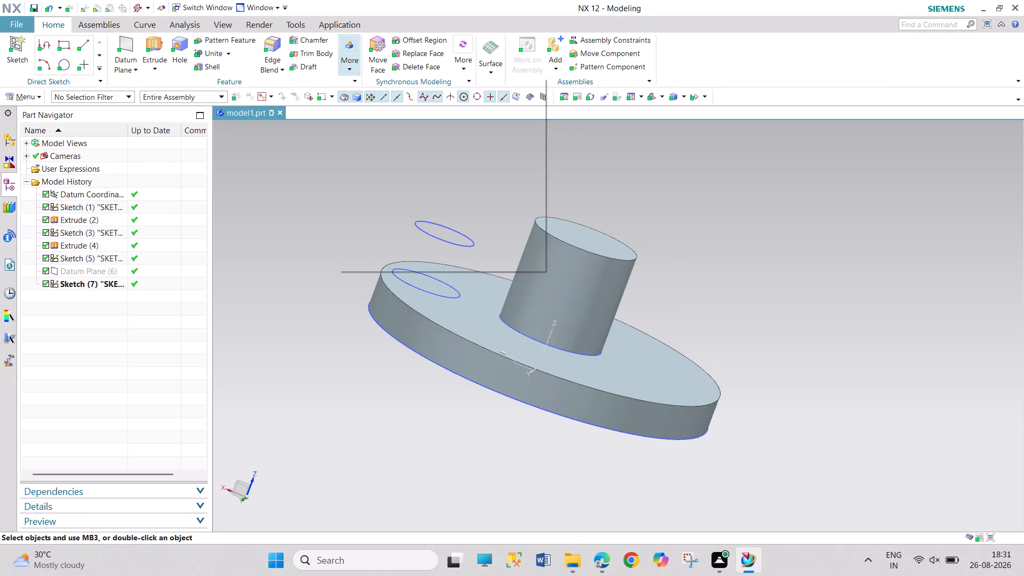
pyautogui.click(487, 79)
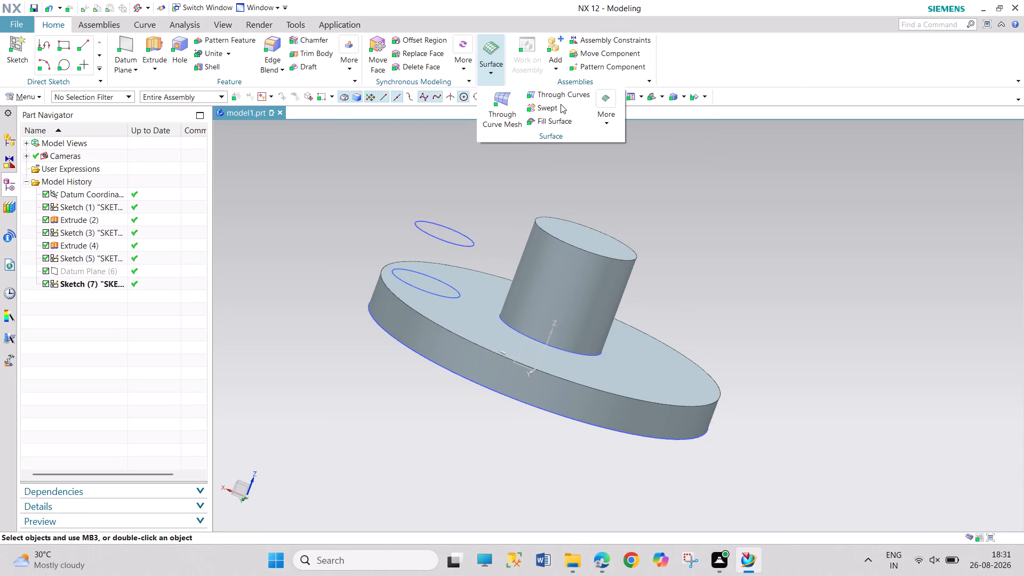
# Build a tapered boss with Through Curves from the 16 mm flange circle to the 14 mm circle above, reversing the second section's direction.
pyautogui.click(563, 95)
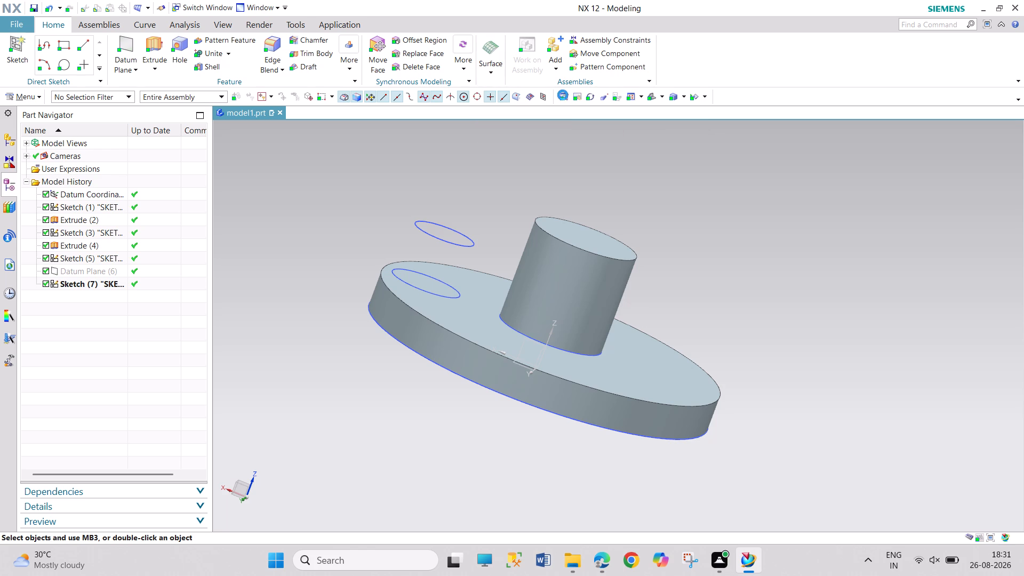
pyautogui.click(459, 292)
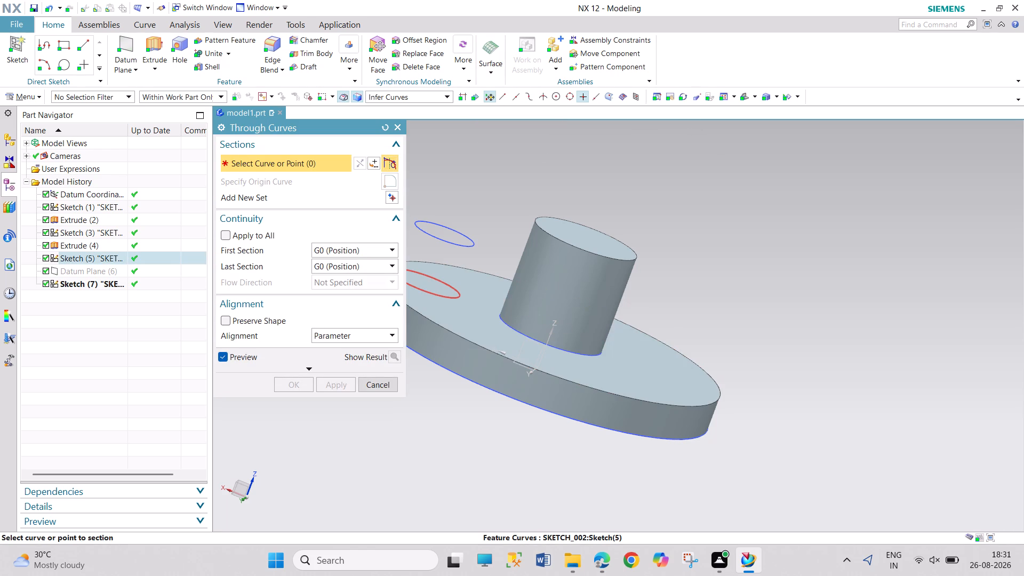
pyautogui.click(505, 305)
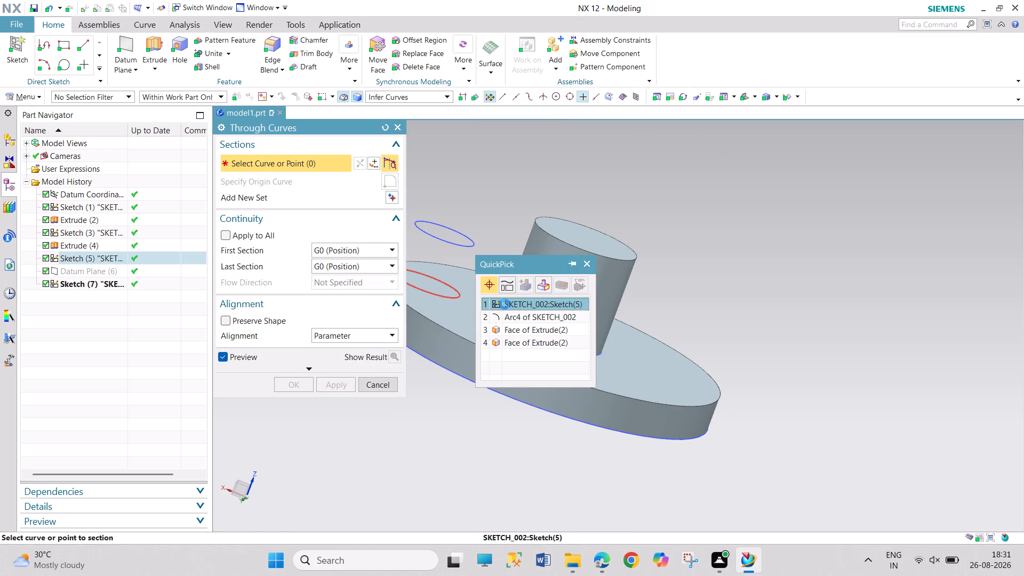
pyautogui.middleClick(494, 201)
pyautogui.scroll(1, 494, 201)
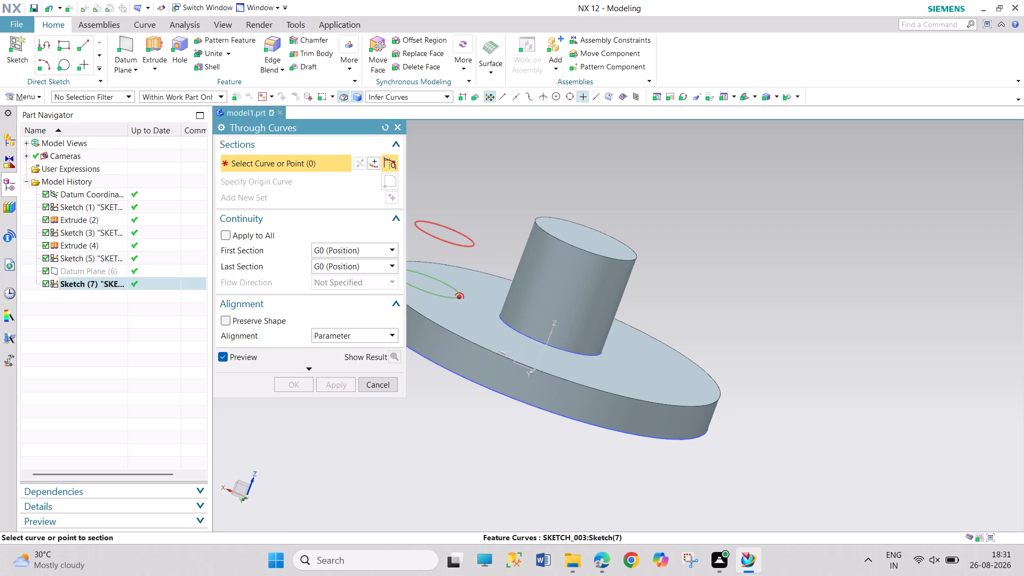
pyautogui.click(471, 247)
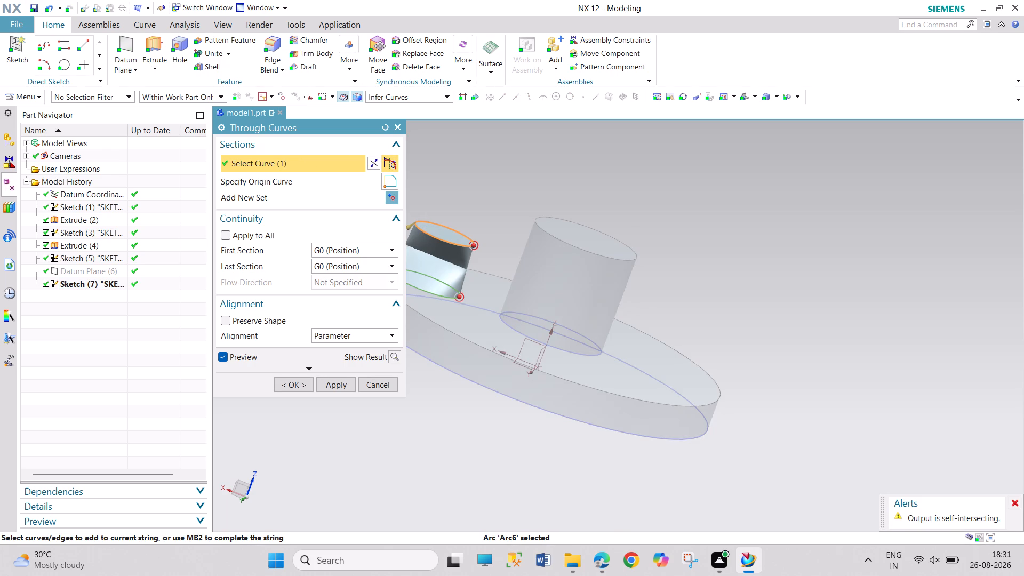
pyautogui.moveTo(478, 403); pyautogui.dragTo(568, 463, button='middle')
pyautogui.scroll(-4, 537, 399)
pyautogui.scroll(9, 535, 392)
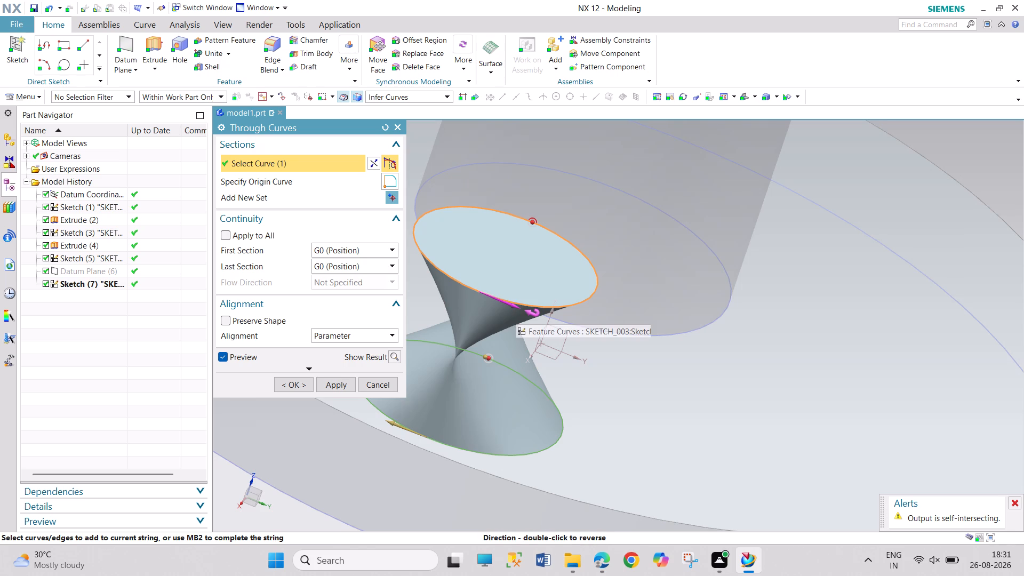
pyautogui.doubleClick(514, 310)
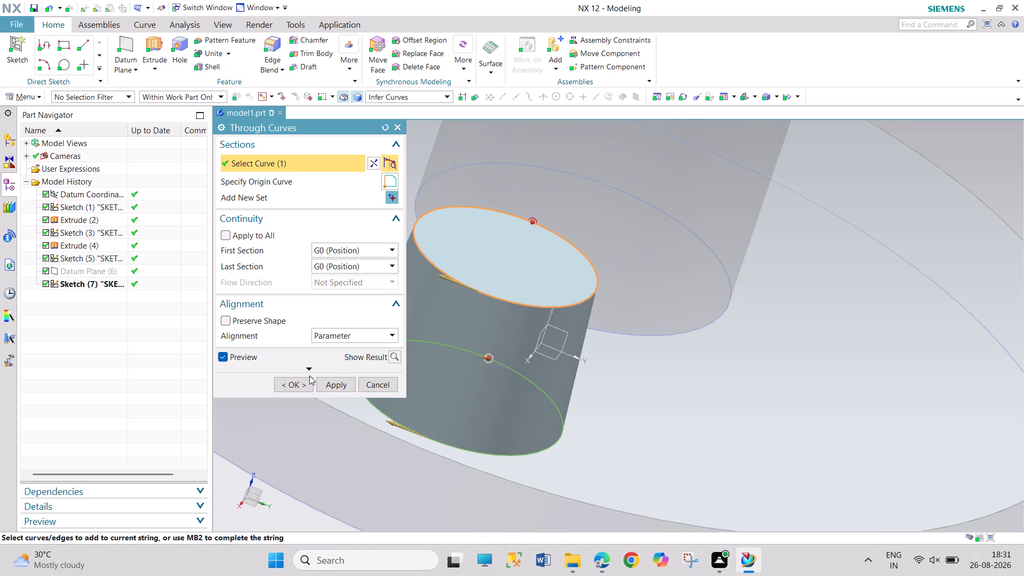
pyautogui.click(305, 384)
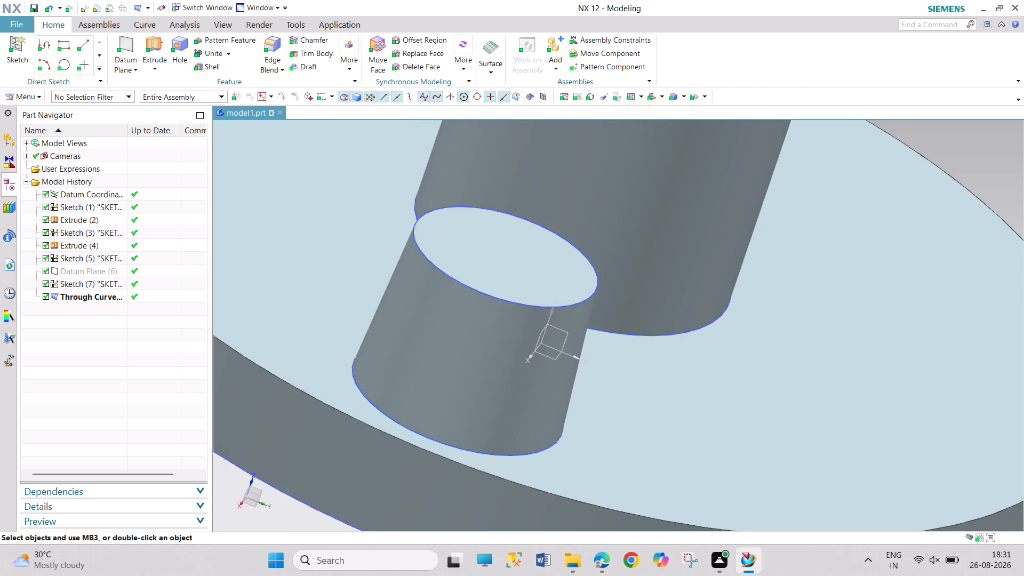
# Create a new task-environment sketch on the top face of the flange, keeping the inferred plane and orientation.
pyautogui.scroll(4, 364, 380)
pyautogui.scroll(-15, 361, 369)
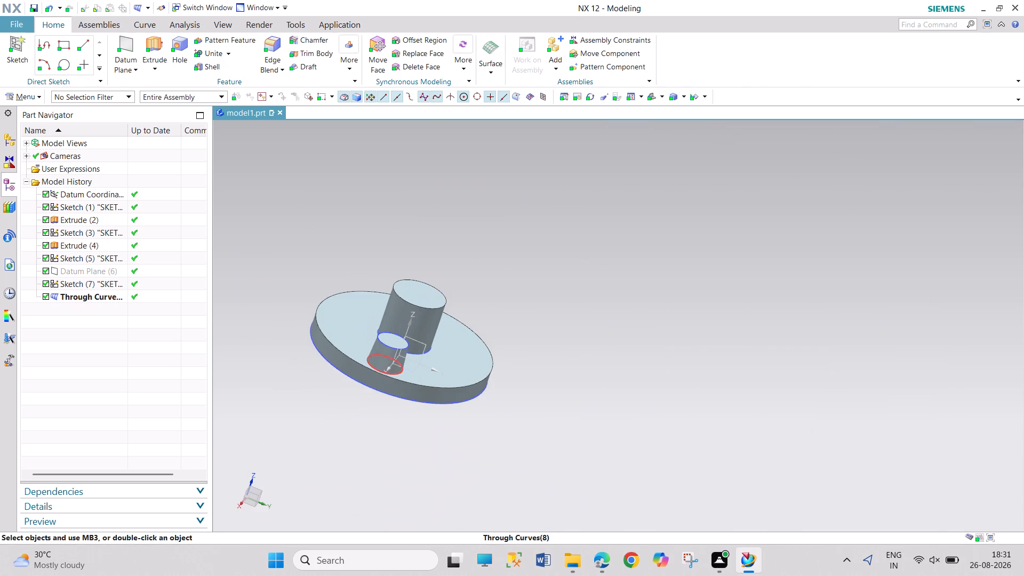
pyautogui.moveTo(392, 449); pyautogui.dragTo(297, 423, button='middle')
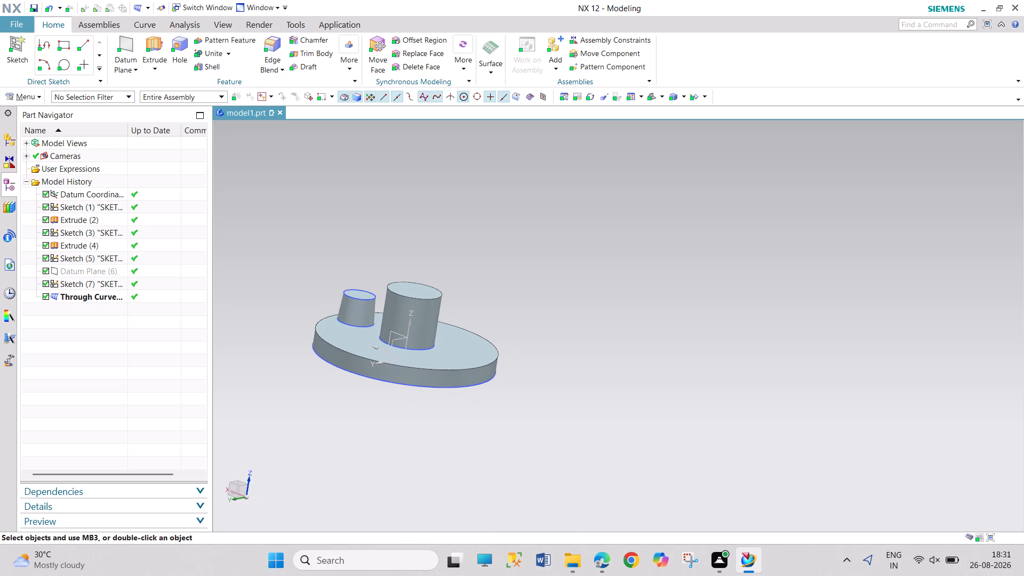
pyautogui.click(33, 95)
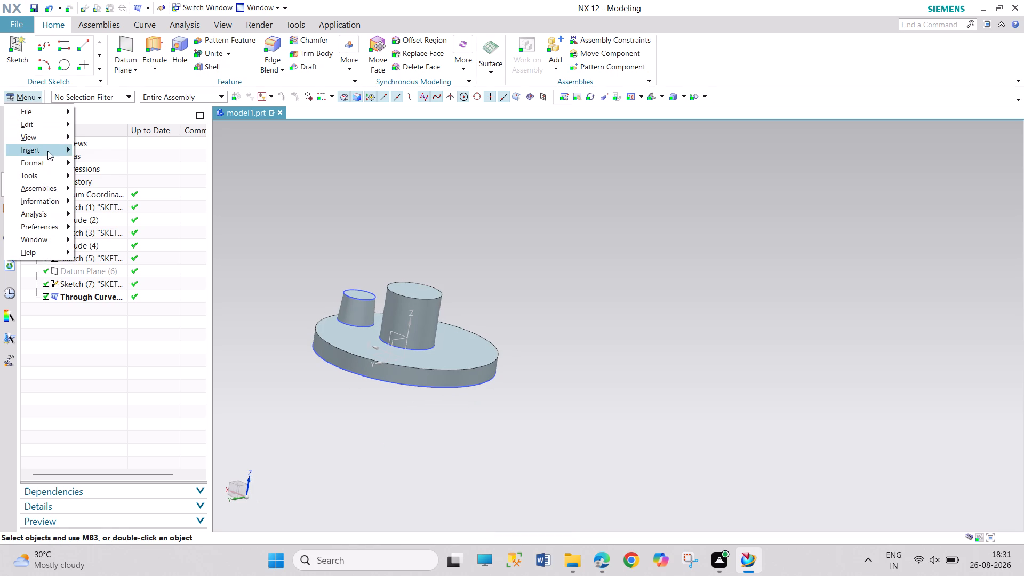
pyautogui.click(49, 151)
pyautogui.click(95, 162)
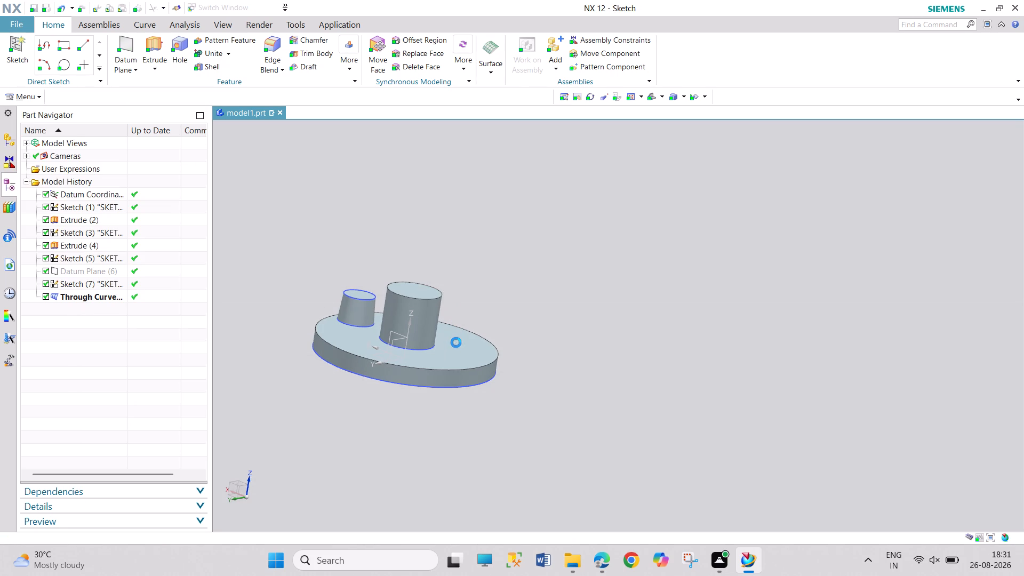
pyautogui.click(458, 348)
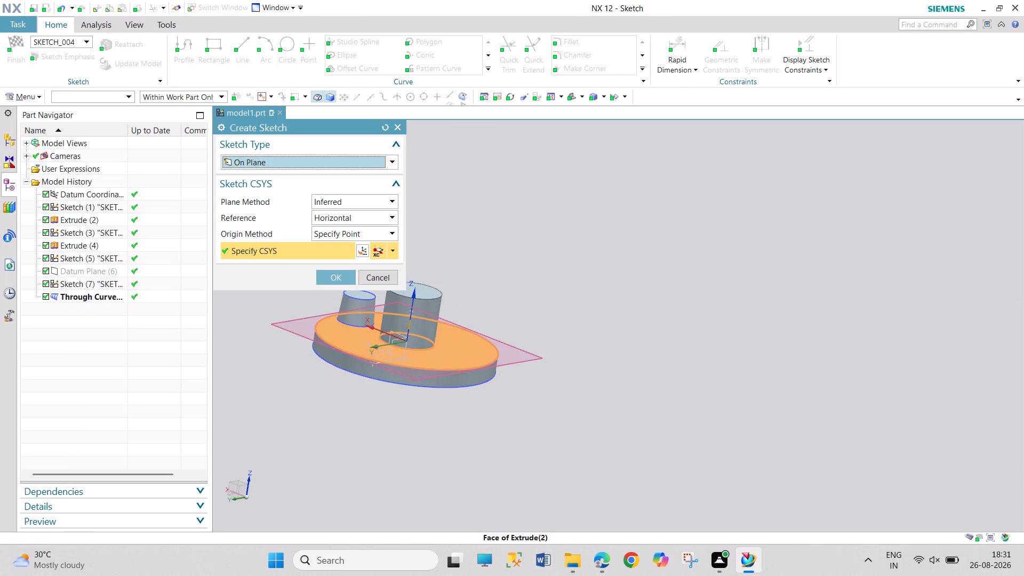
pyautogui.click(337, 280)
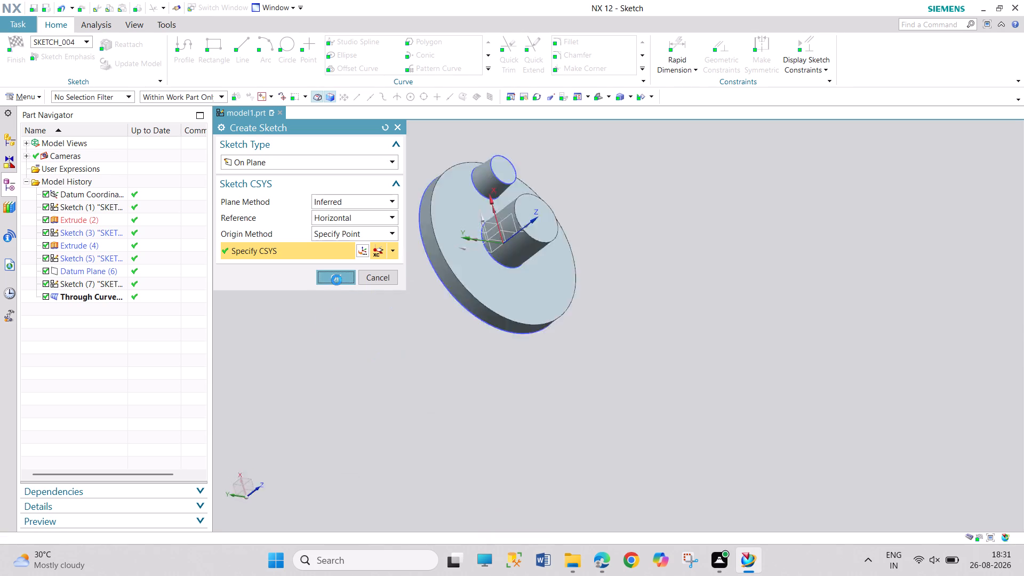
# Sketch a circle about 8 mm in diameter on the negative X side of the flange, centred about 26 mm from the origin.
pyautogui.scroll(-1, 696, 366)
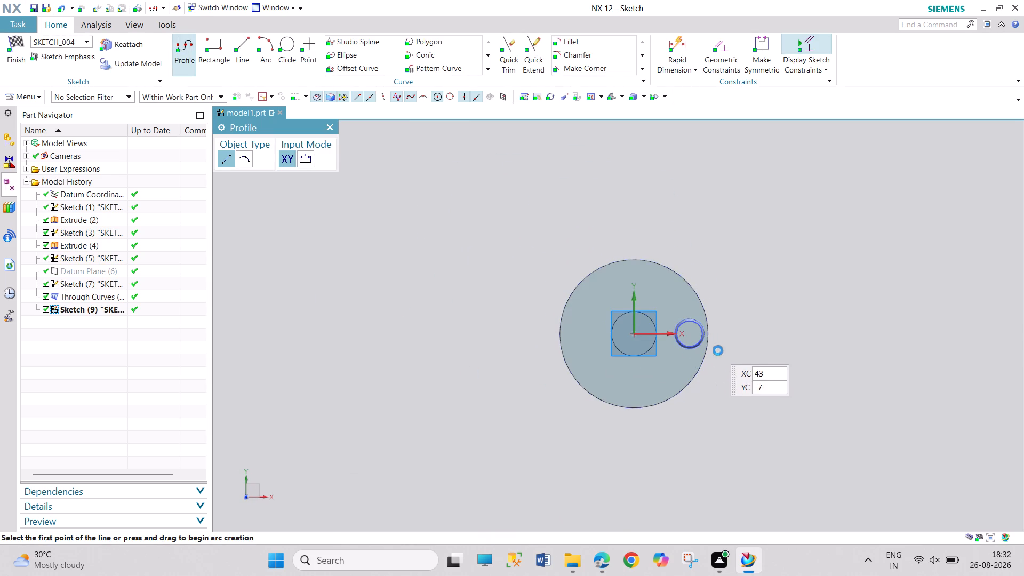
pyautogui.scroll(2, 710, 352)
pyautogui.scroll(2, 640, 324)
pyautogui.scroll(1, 727, 351)
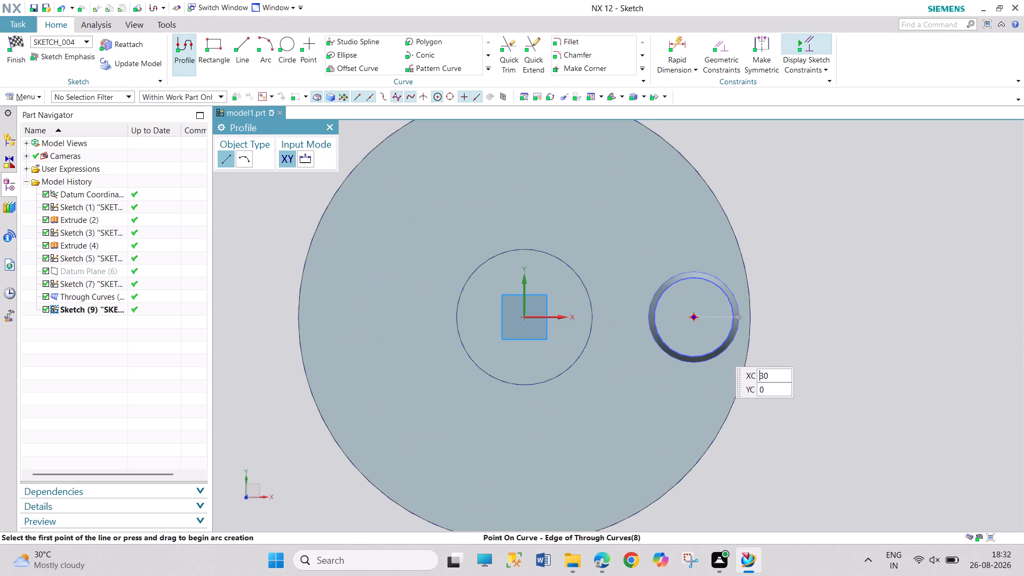
pyautogui.click(283, 55)
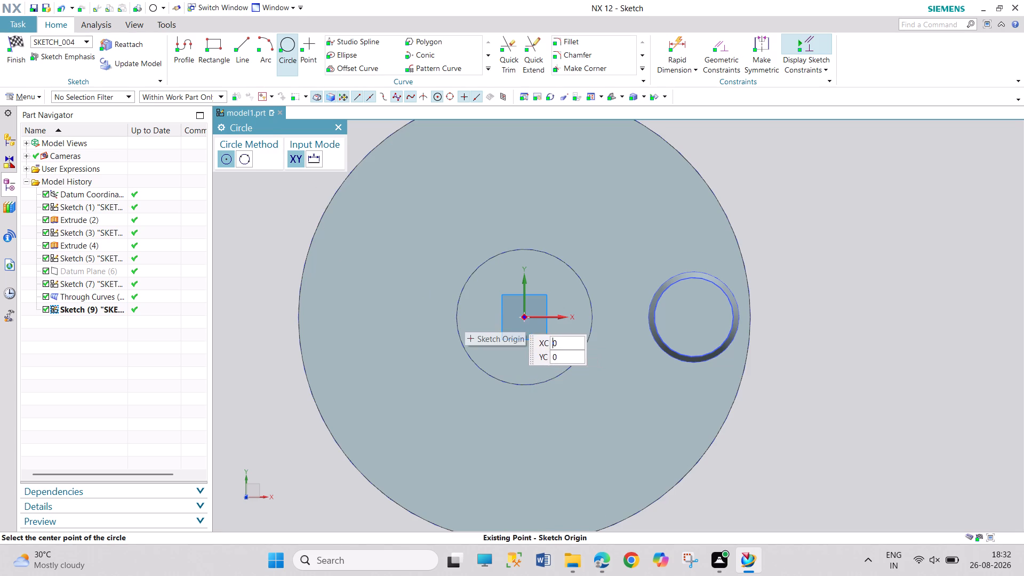
pyautogui.click(375, 318)
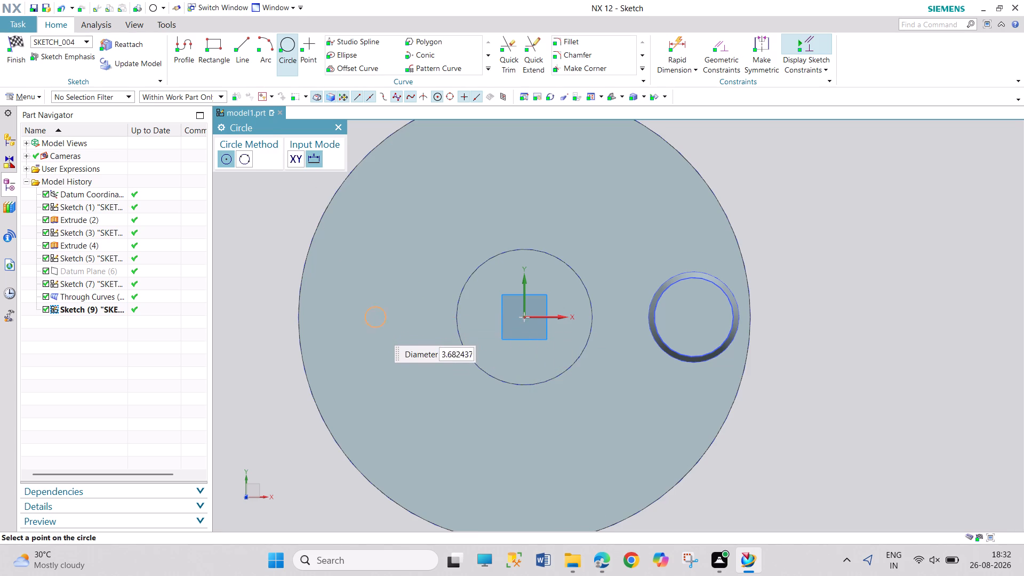
pyautogui.click(383, 339)
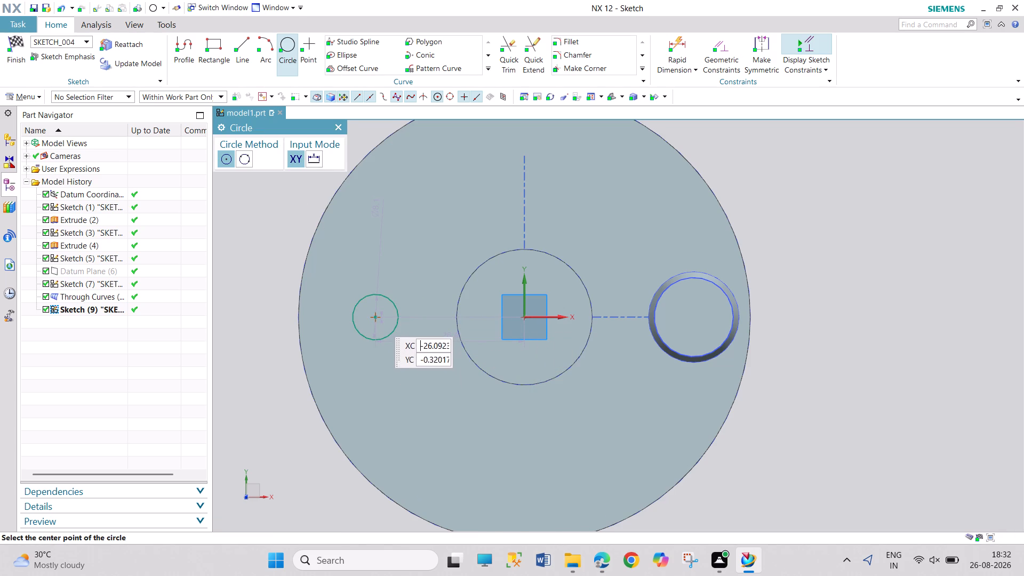
# Add a concentric 16 mm diameter circle around the small circle and move its diameter dimension clear of the geometry.
pyautogui.click(376, 316)
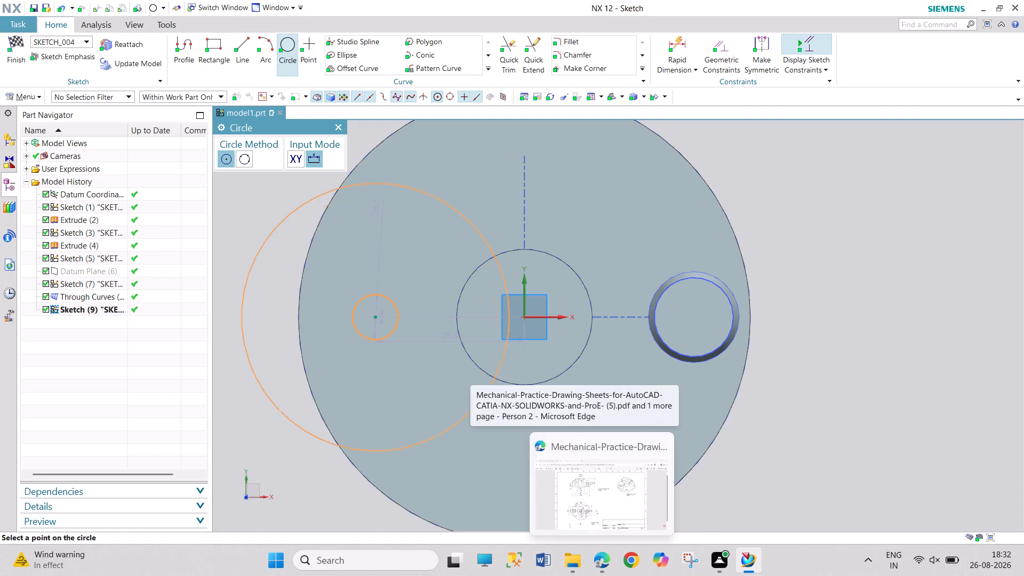
pyautogui.write('16')
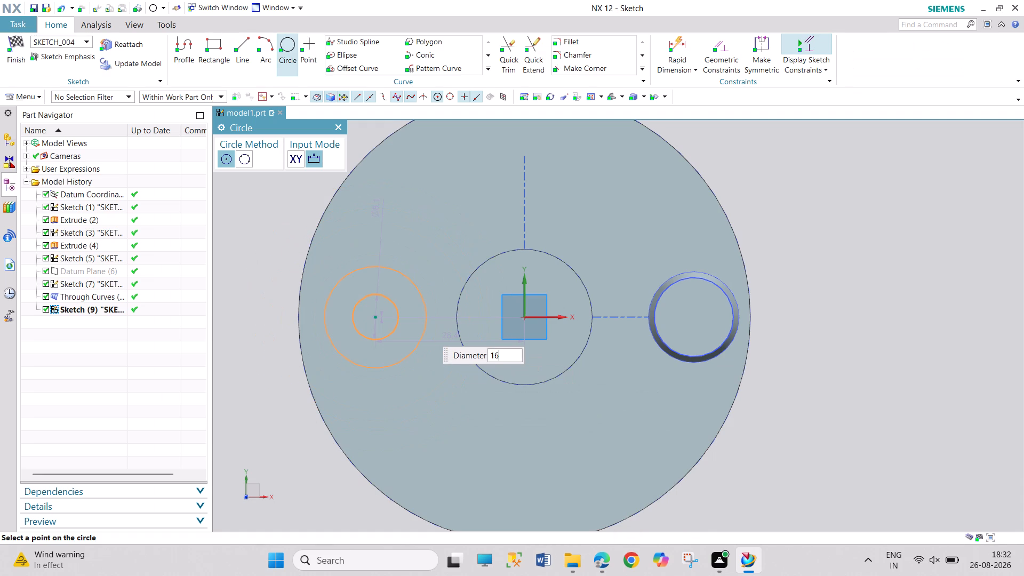
pyautogui.press('Return')
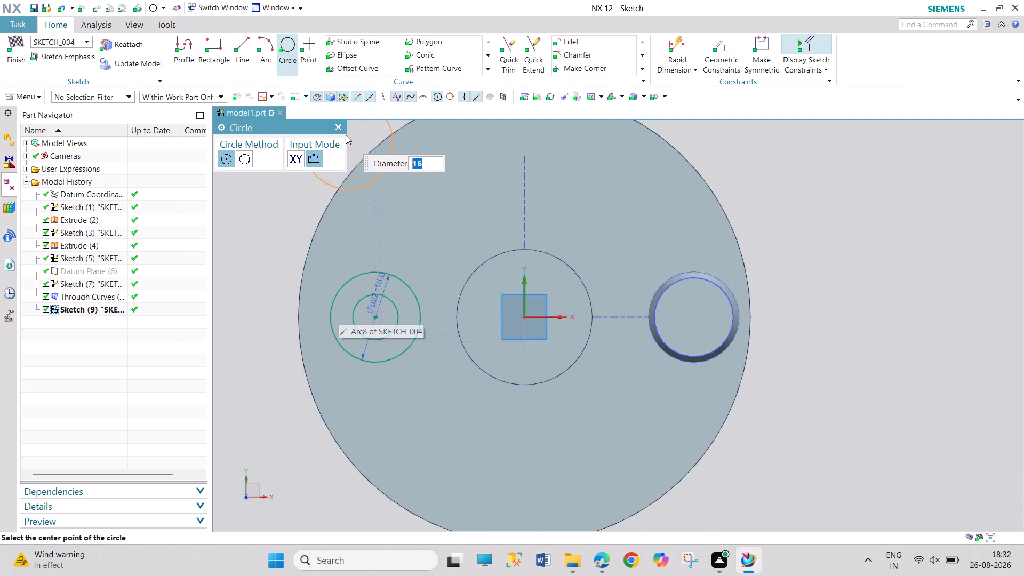
pyautogui.click(335, 130)
pyautogui.moveTo(379, 284); pyautogui.dragTo(399, 227)
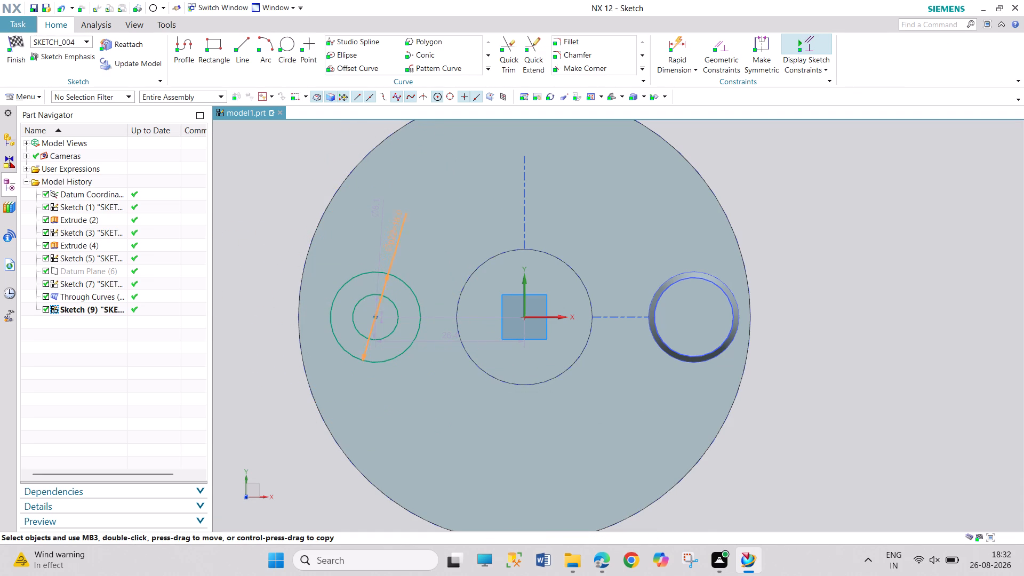
pyautogui.moveTo(399, 227); pyautogui.dragTo(446, 217)
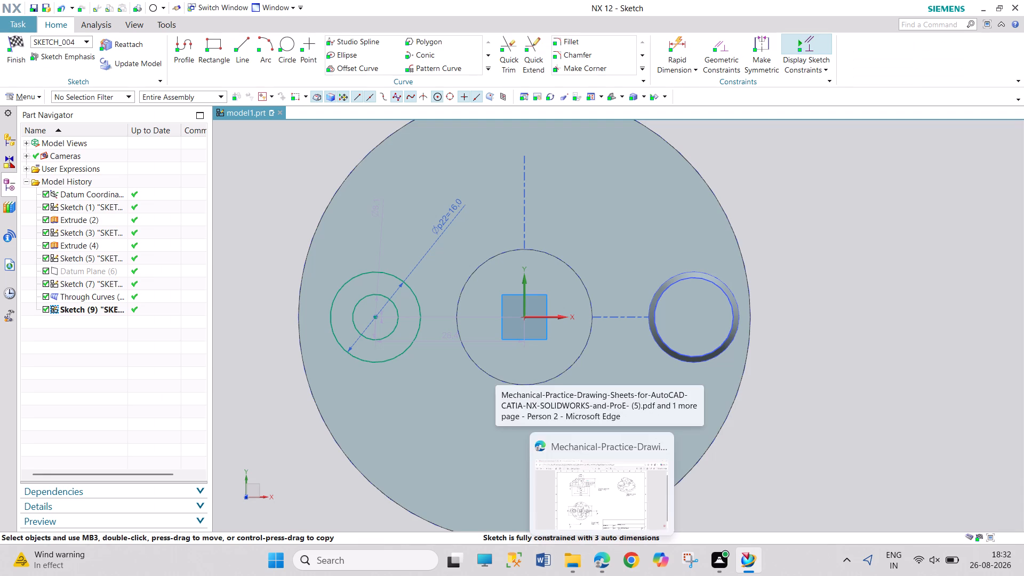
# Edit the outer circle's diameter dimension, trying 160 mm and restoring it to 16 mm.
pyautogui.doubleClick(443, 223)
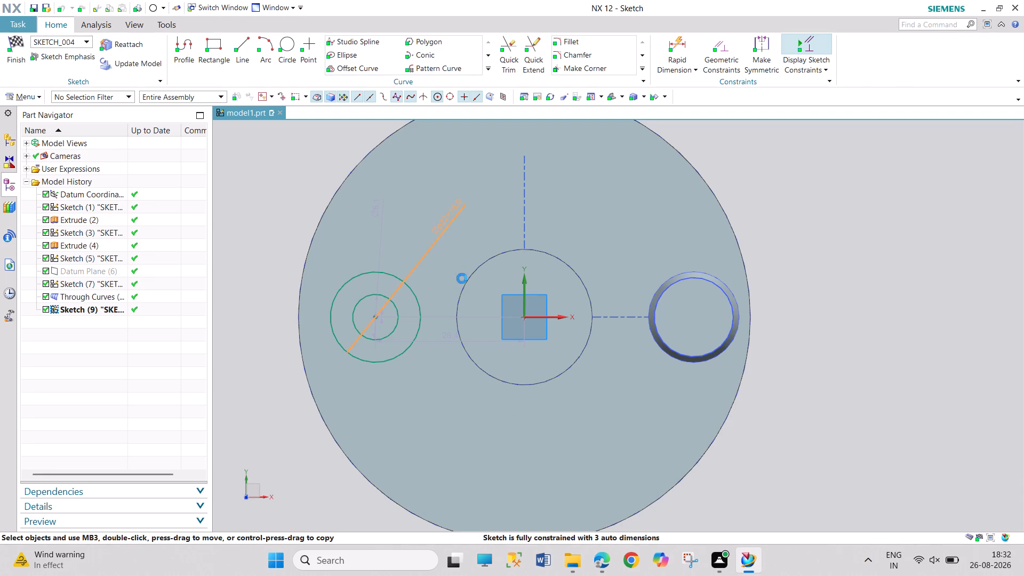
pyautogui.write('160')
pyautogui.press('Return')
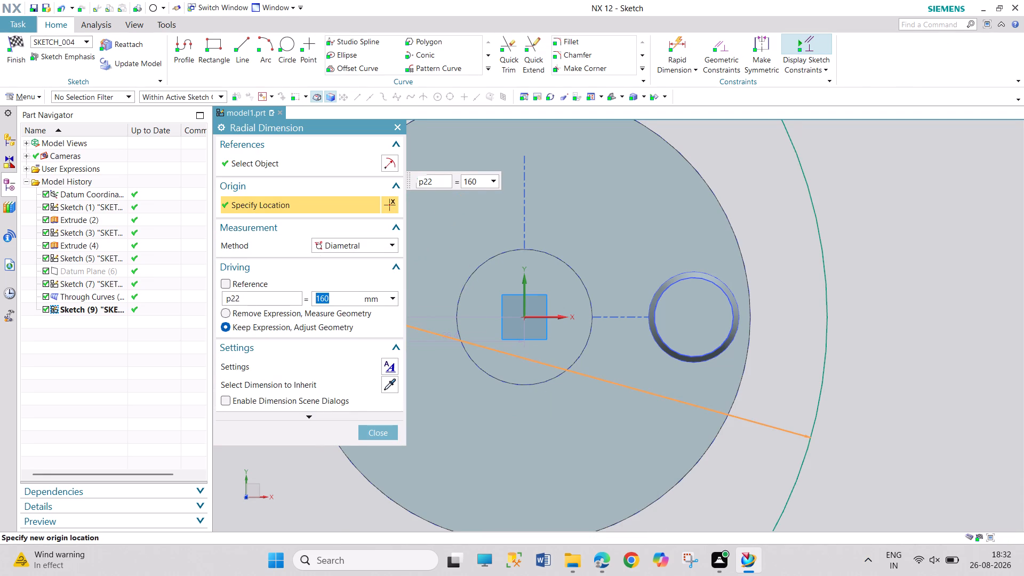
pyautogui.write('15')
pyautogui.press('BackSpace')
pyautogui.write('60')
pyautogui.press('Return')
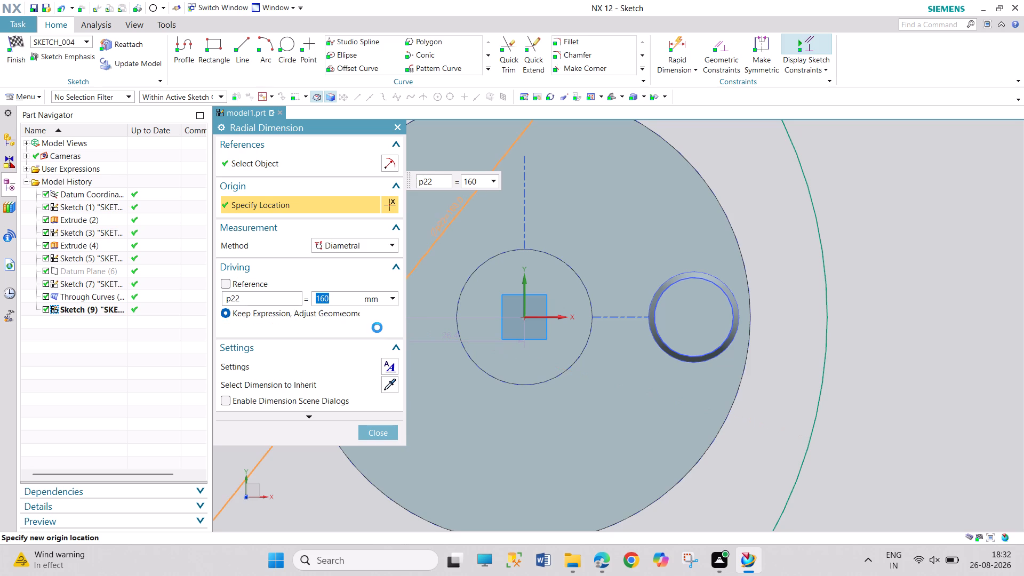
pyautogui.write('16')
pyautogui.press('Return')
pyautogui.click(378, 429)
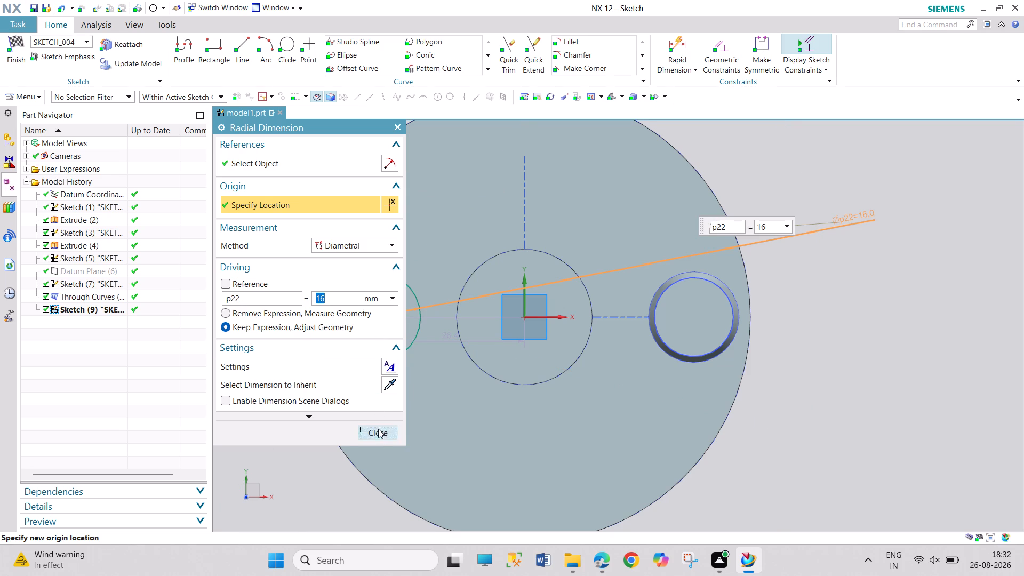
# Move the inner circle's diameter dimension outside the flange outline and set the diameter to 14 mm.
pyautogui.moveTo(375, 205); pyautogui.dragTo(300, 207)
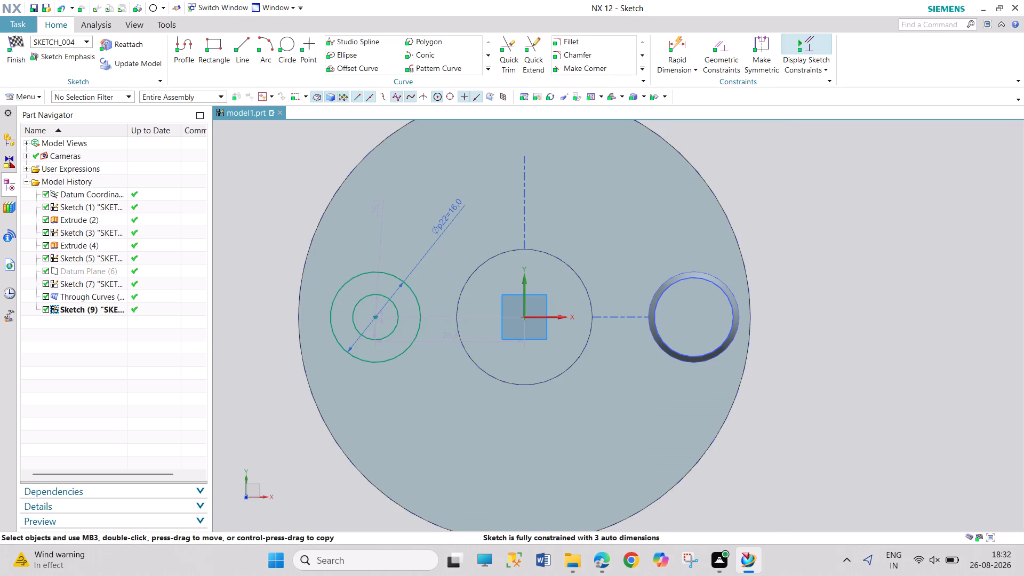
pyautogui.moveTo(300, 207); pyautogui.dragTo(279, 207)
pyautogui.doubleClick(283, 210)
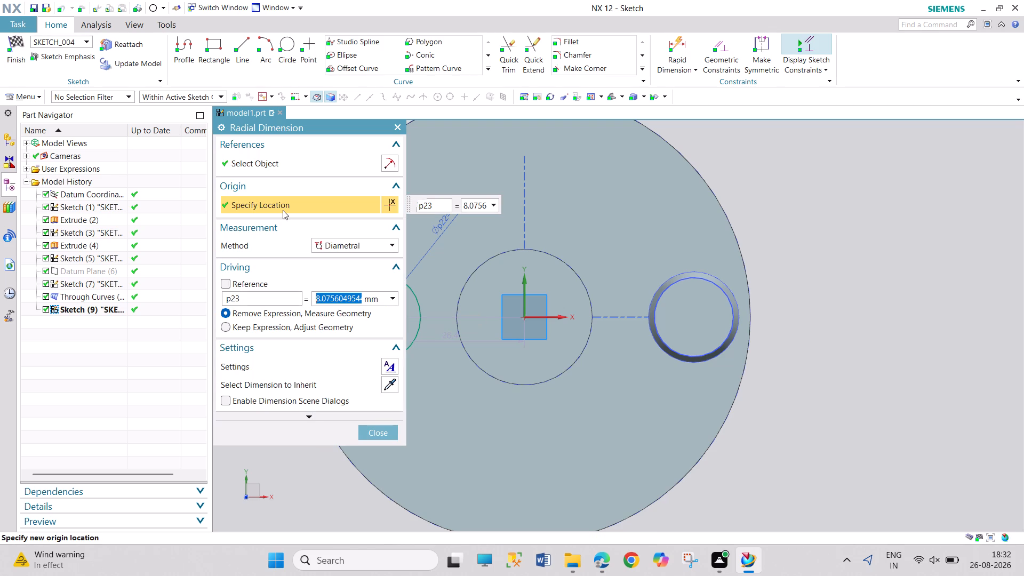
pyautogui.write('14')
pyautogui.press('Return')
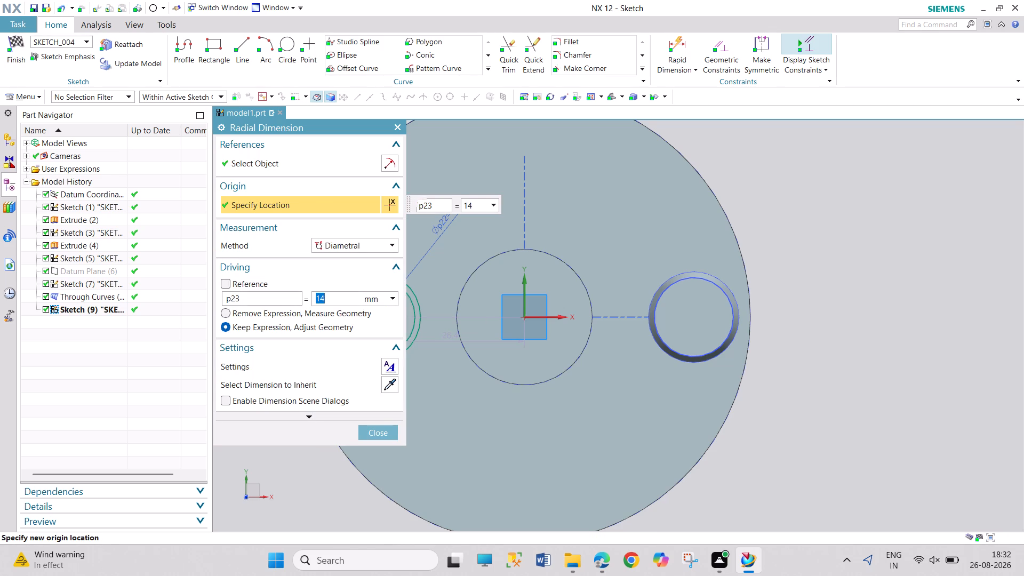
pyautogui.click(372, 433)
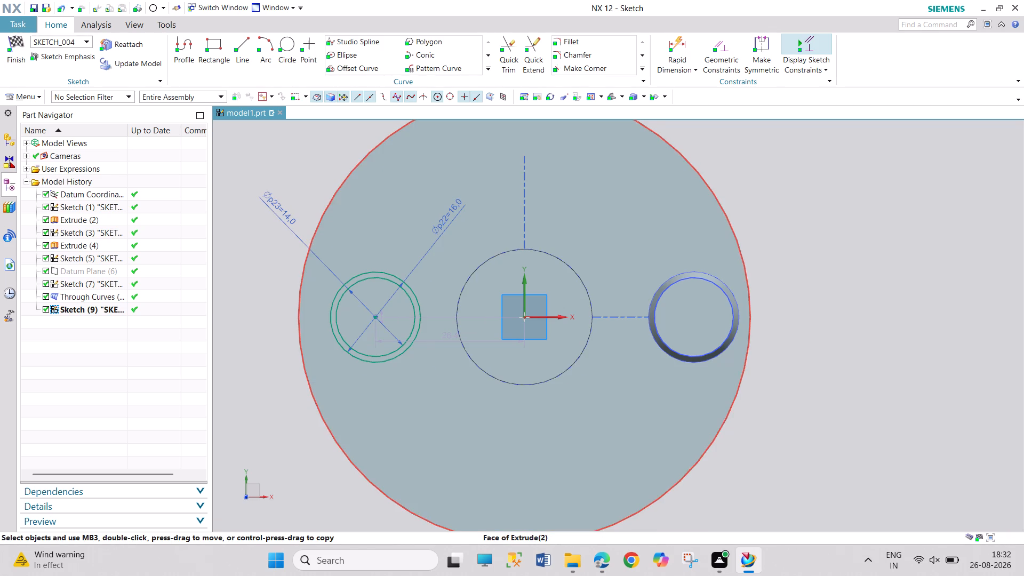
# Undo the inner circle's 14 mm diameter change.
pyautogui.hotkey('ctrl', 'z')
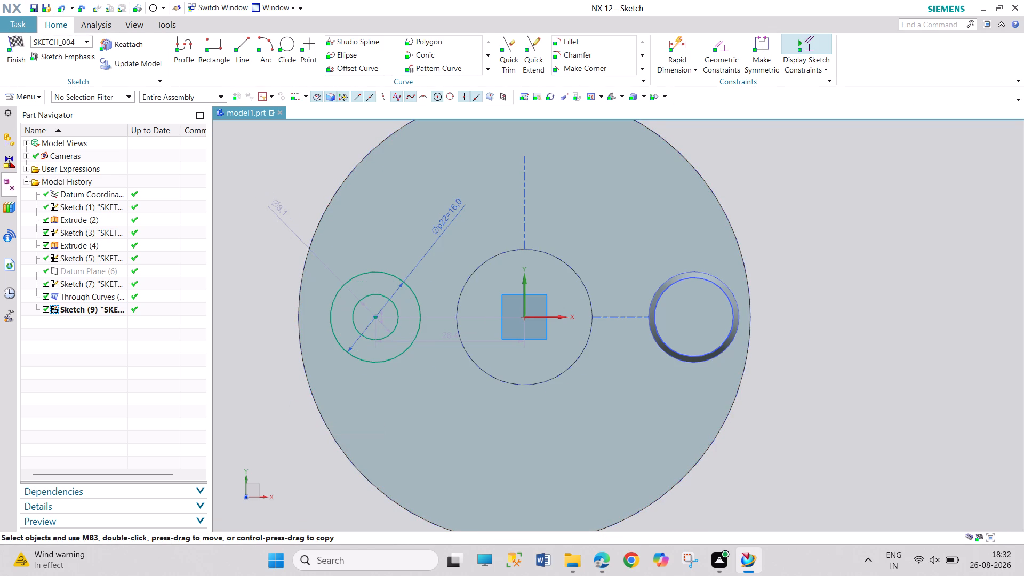
# Trim away the small inner circle on the negative X side, keeping the 16 mm circle, and finish the sketch.
pyautogui.click(505, 64)
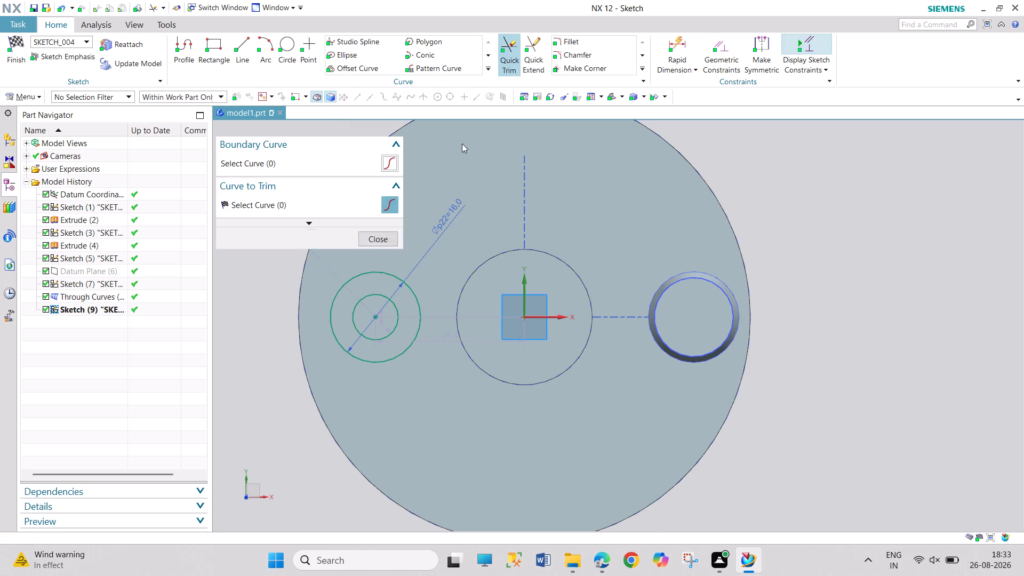
pyautogui.click(381, 340)
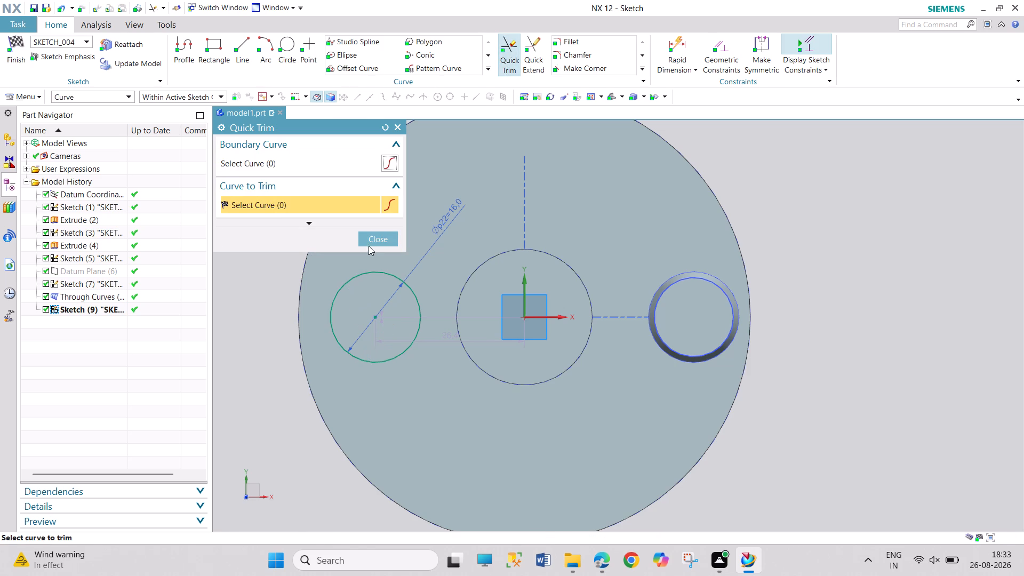
pyautogui.click(369, 246)
pyautogui.click(13, 58)
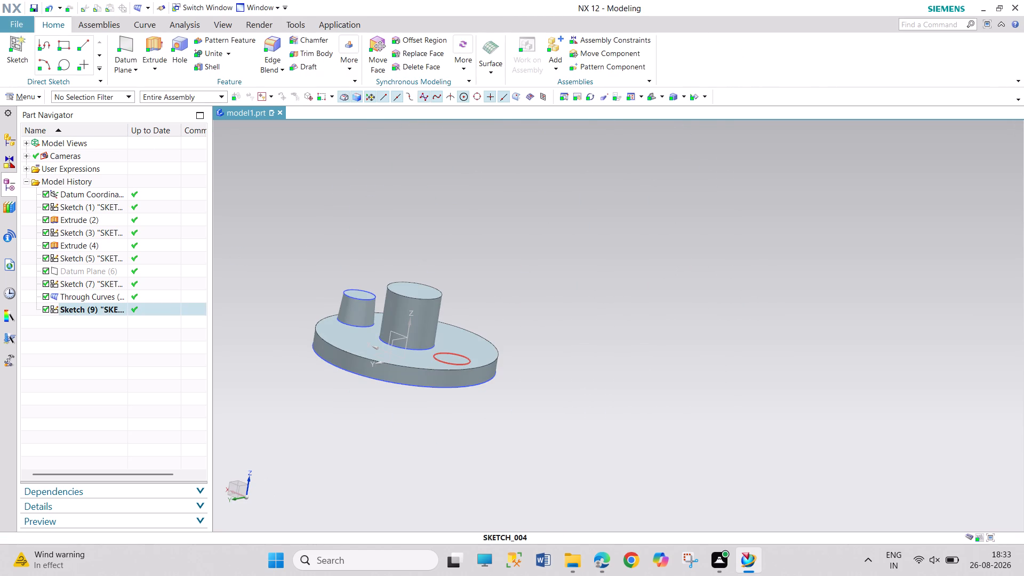
# Edit the 16 mm circle's sketch with rollback, set its centre's horizontal distance from the origin to 30 mm, placing the dimension above the flange, and finish.
pyautogui.rightClick(466, 354)
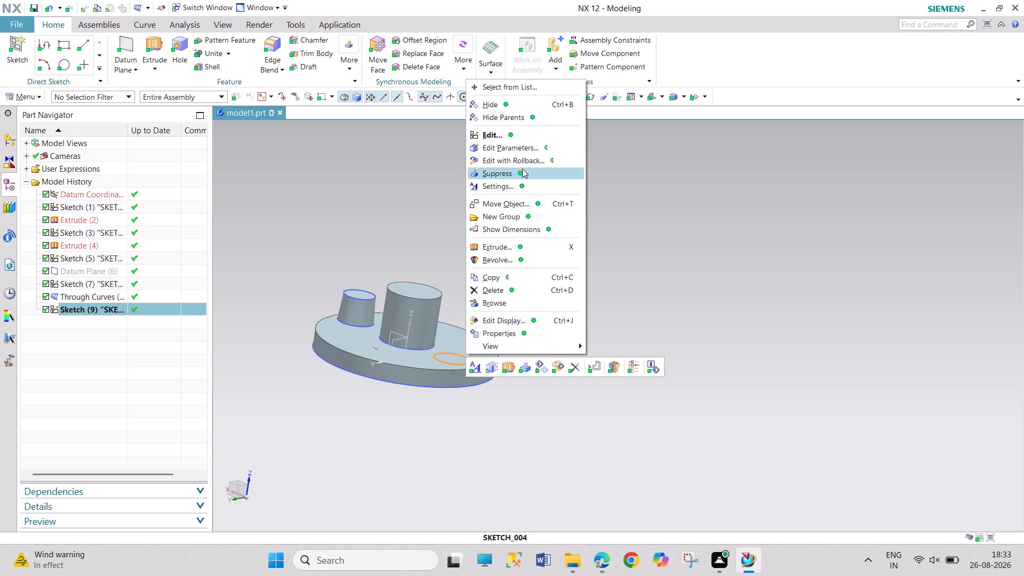
pyautogui.click(522, 162)
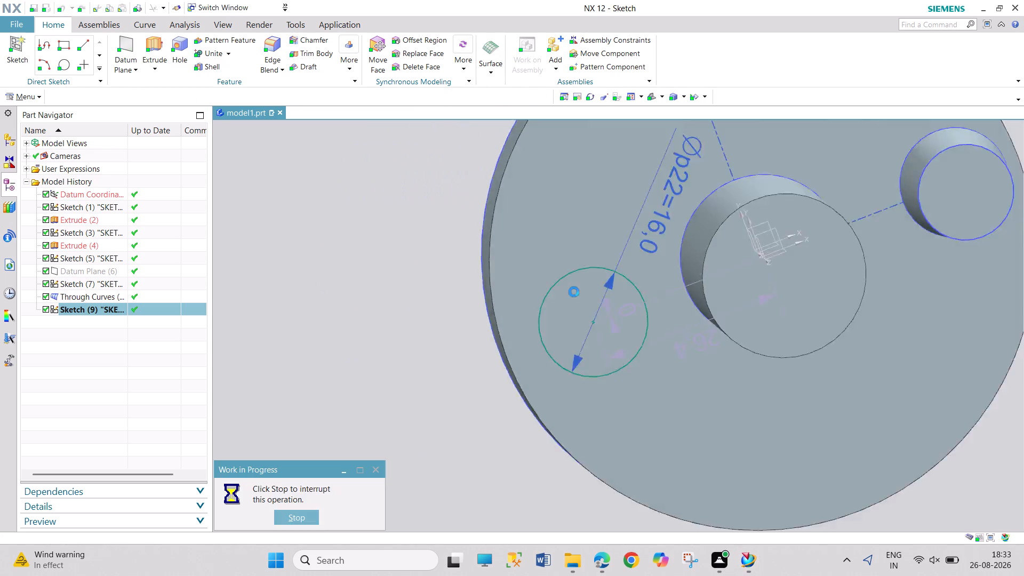
pyautogui.scroll(2, 699, 486)
pyautogui.scroll(-2, 683, 476)
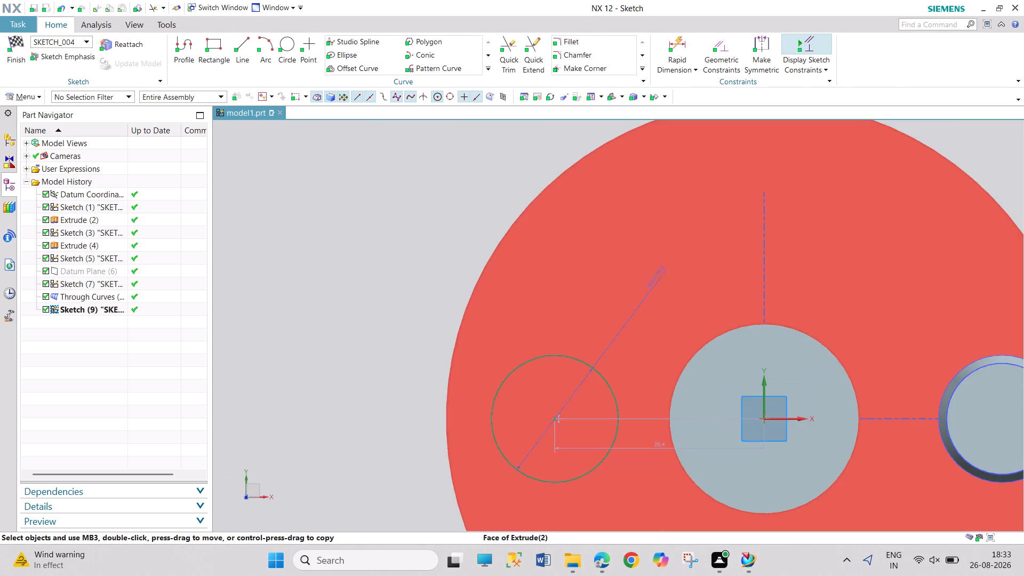
pyautogui.scroll(-2, 674, 474)
pyautogui.moveTo(668, 457); pyautogui.dragTo(643, 213)
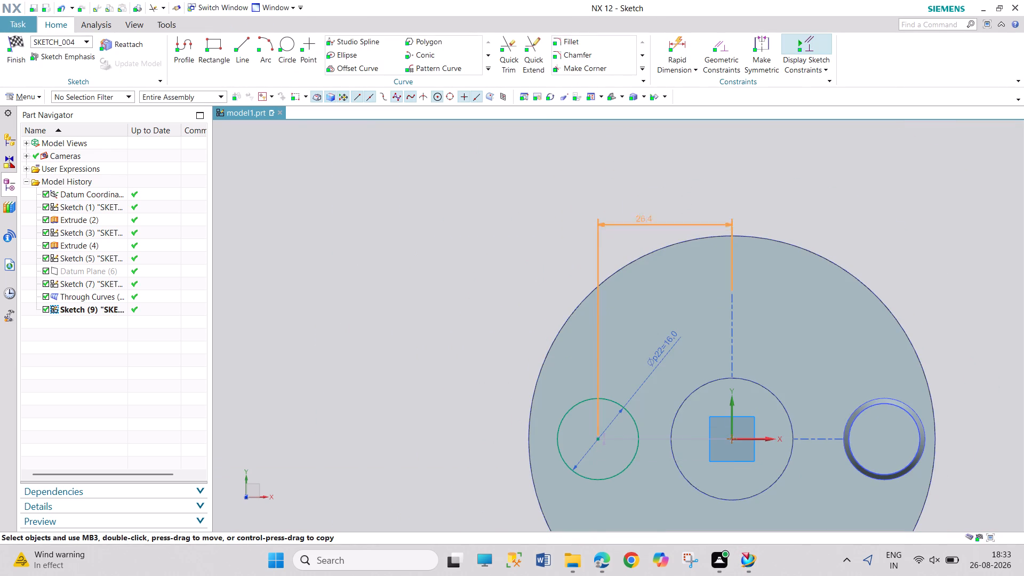
pyautogui.moveTo(643, 213); pyautogui.dragTo(642, 210)
pyautogui.doubleClick(644, 207)
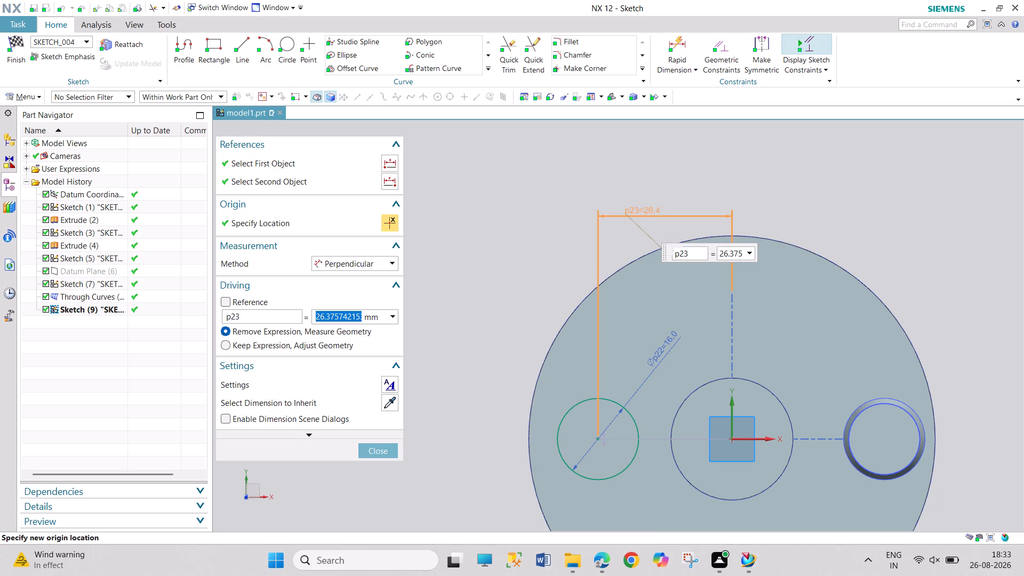
pyautogui.write('30')
pyautogui.press('Return')
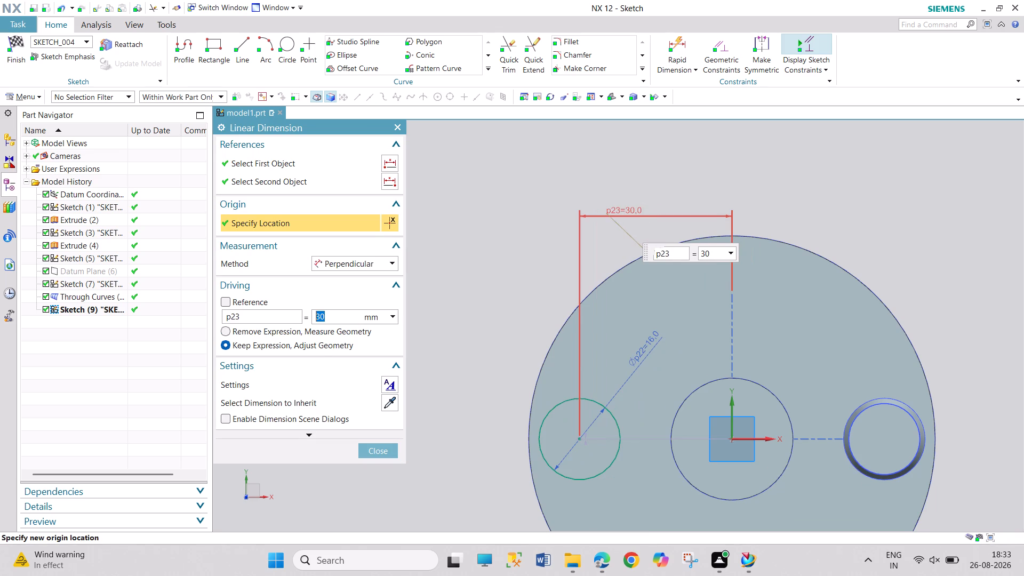
pyautogui.click(378, 447)
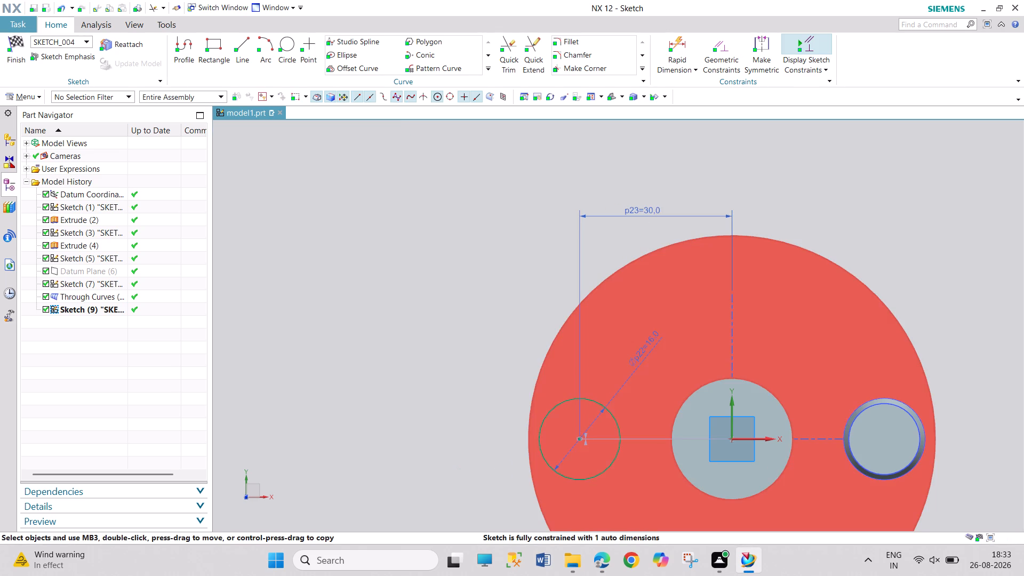
pyautogui.moveTo(587, 447); pyautogui.dragTo(488, 455)
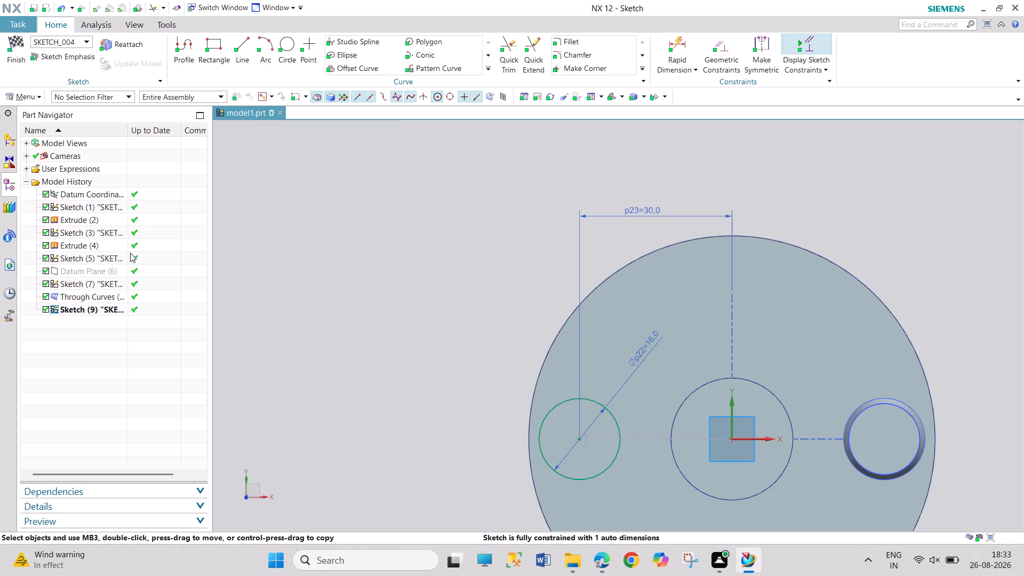
pyautogui.click(17, 67)
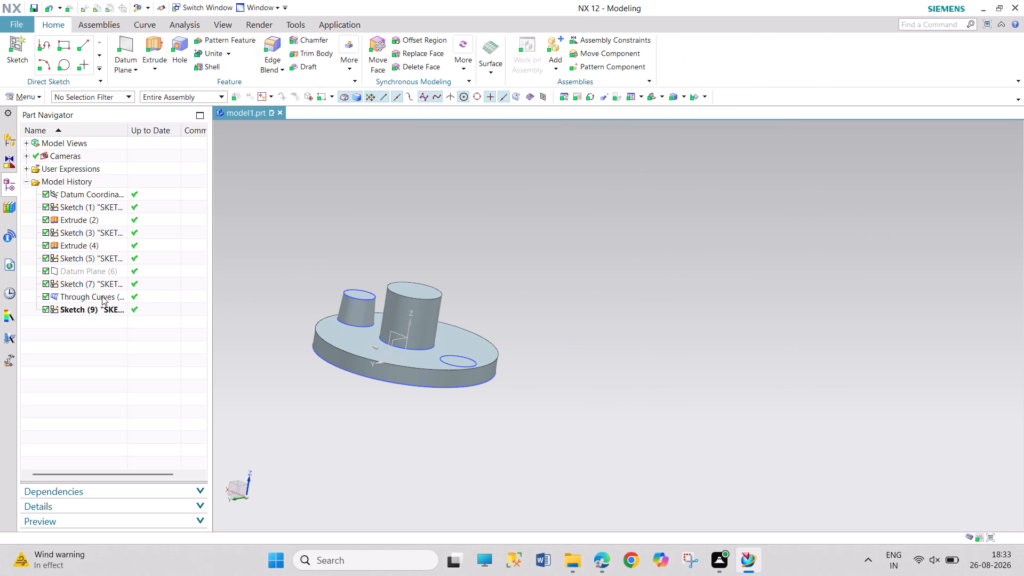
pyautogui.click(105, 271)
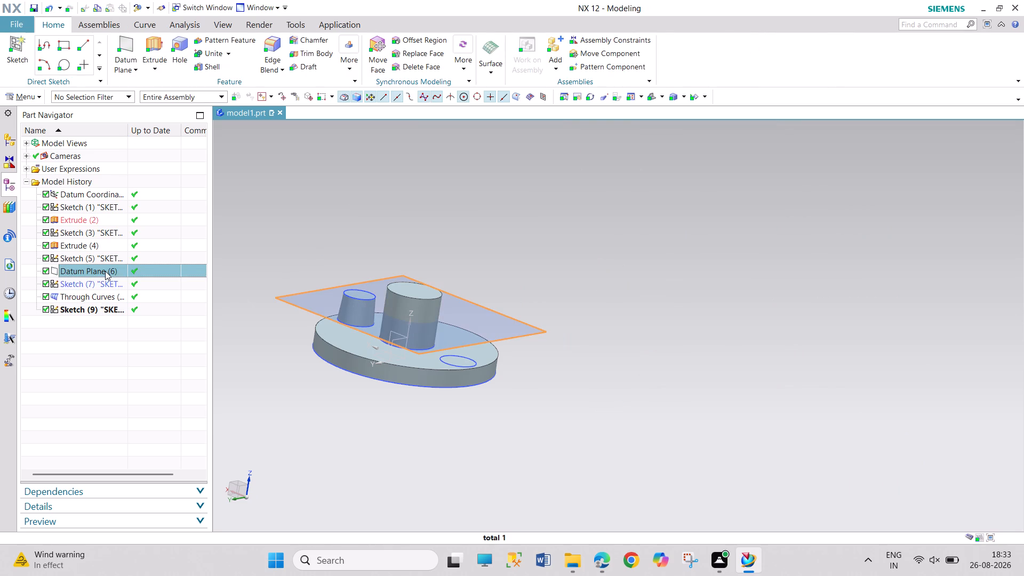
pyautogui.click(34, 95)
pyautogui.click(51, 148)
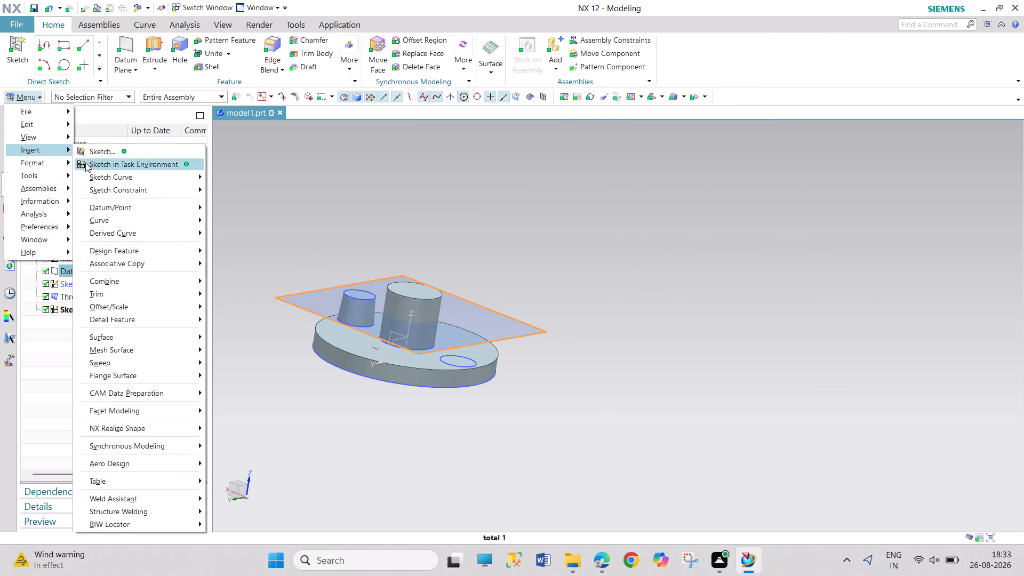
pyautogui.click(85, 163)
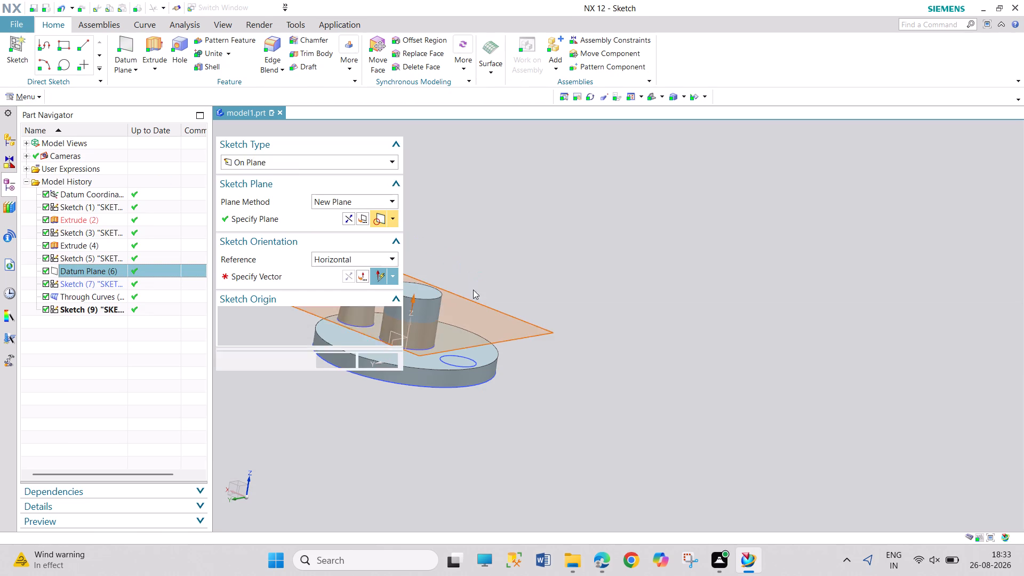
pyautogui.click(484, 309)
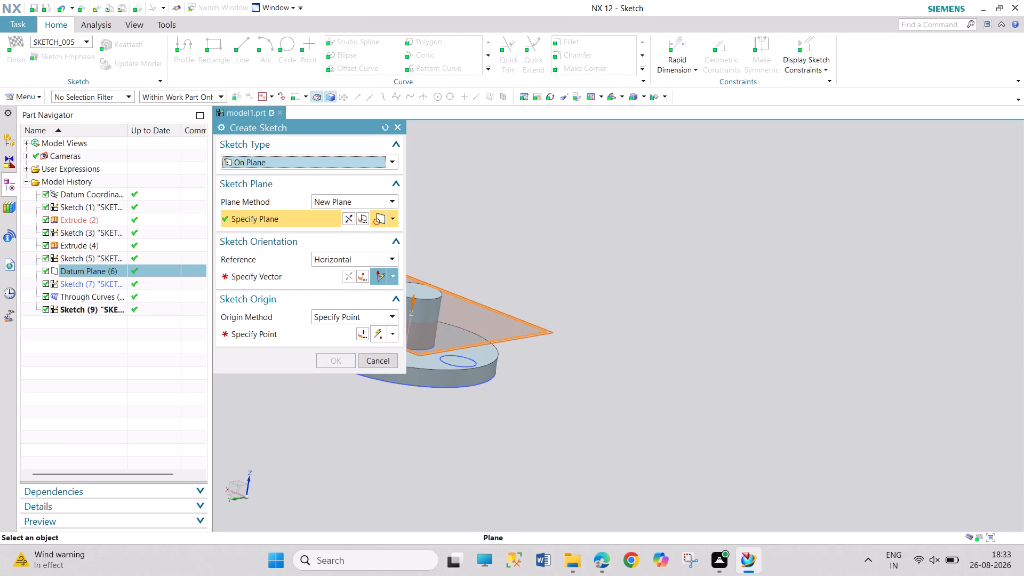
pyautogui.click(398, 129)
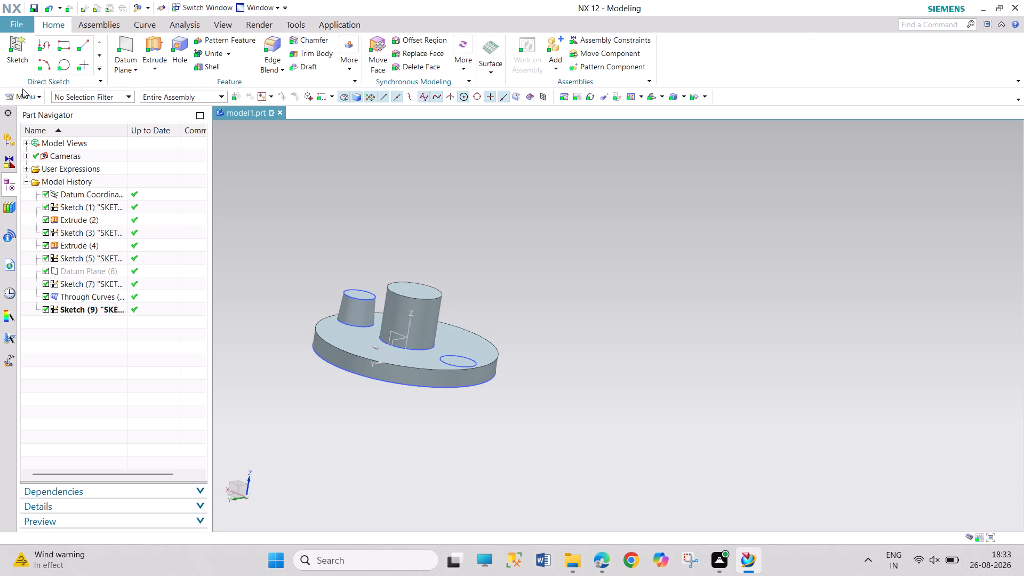
# Create a new task-environment sketch on Datum Plane (6) with the inferred plane method.
pyautogui.click(27, 85)
pyautogui.click(31, 92)
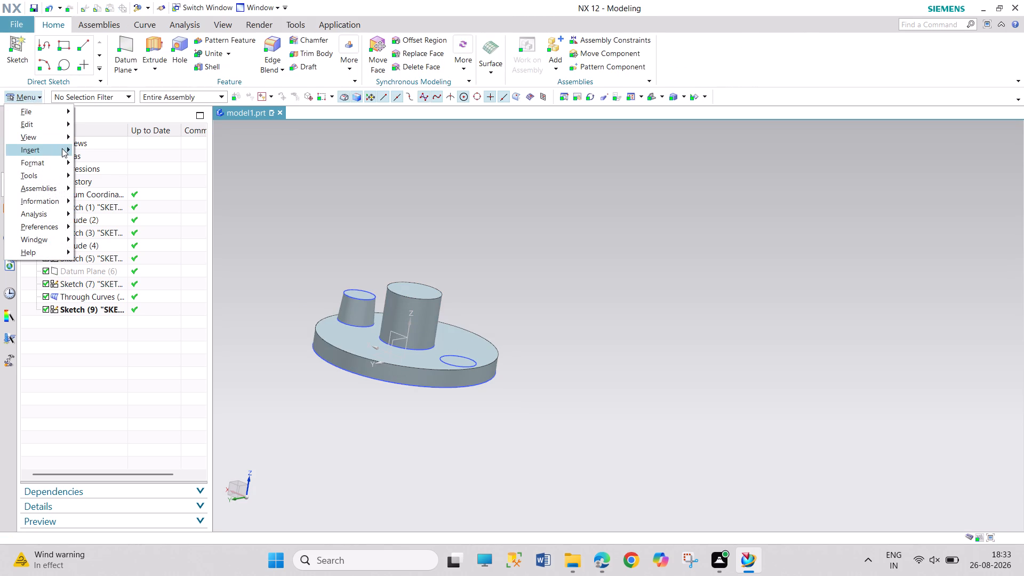
pyautogui.click(62, 149)
pyautogui.click(90, 166)
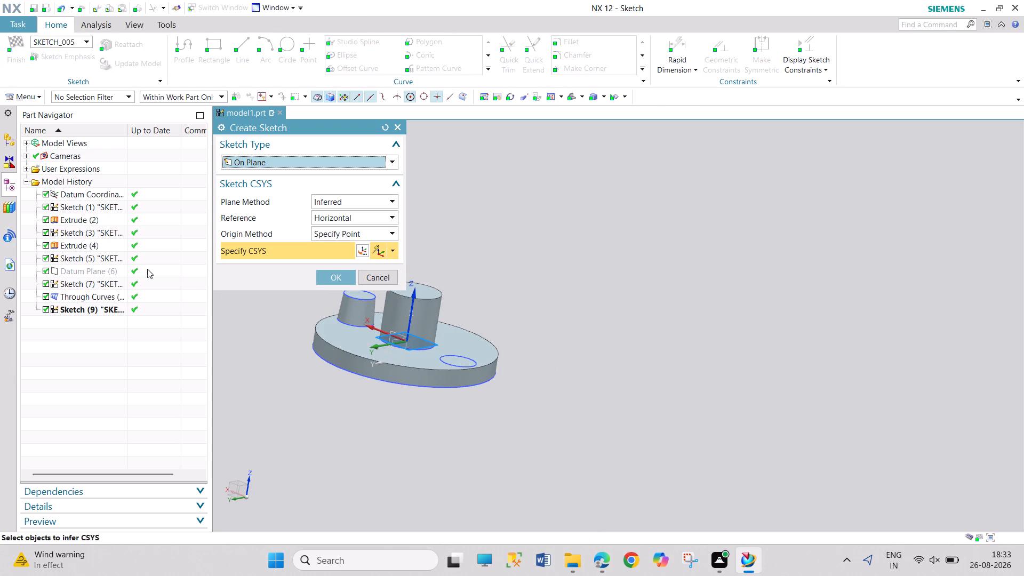
pyautogui.click(105, 271)
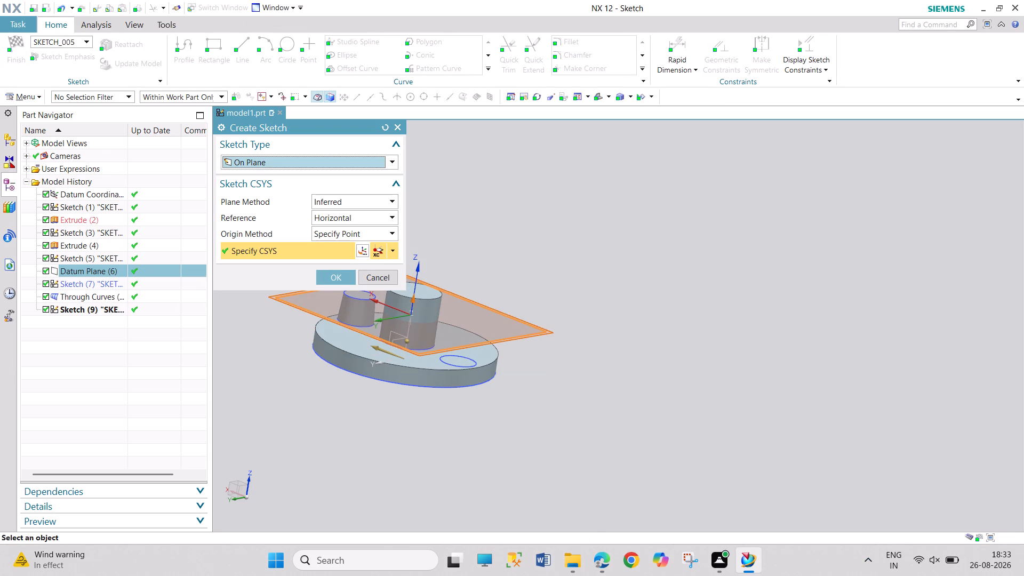
pyautogui.click(341, 281)
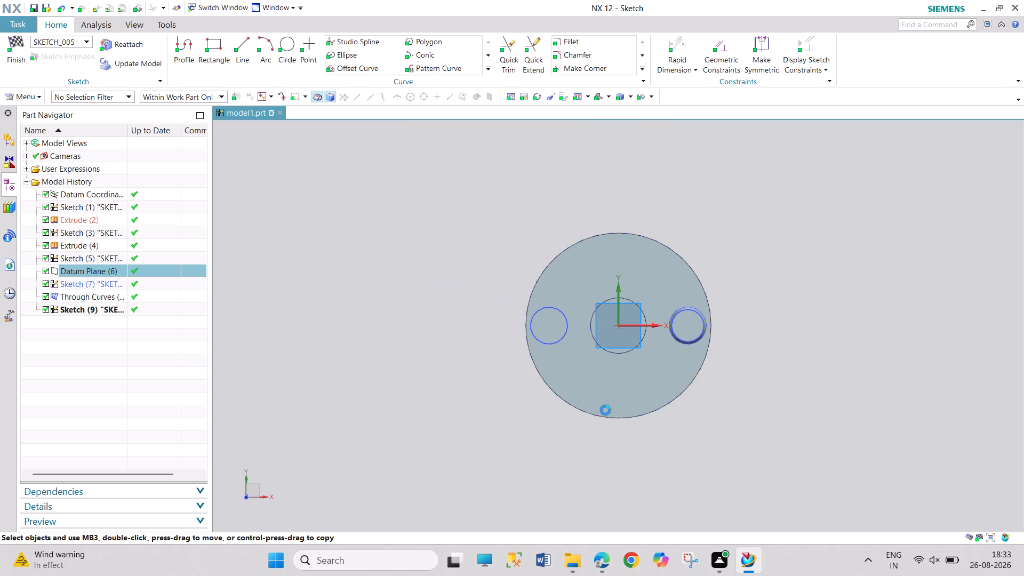
# Draw a 14 mm diameter circle concentric with the 16 mm circle, move its dimension clear of the circle, and finish the sketch.
pyautogui.scroll(-2, 713, 371)
pyautogui.scroll(3, 641, 363)
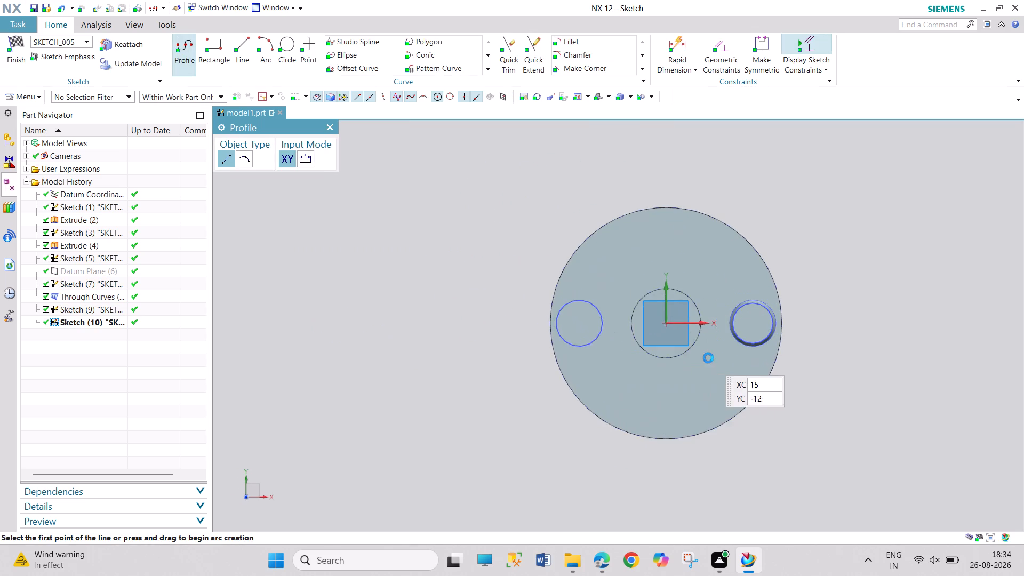
pyautogui.scroll(3, 708, 358)
pyautogui.click(291, 49)
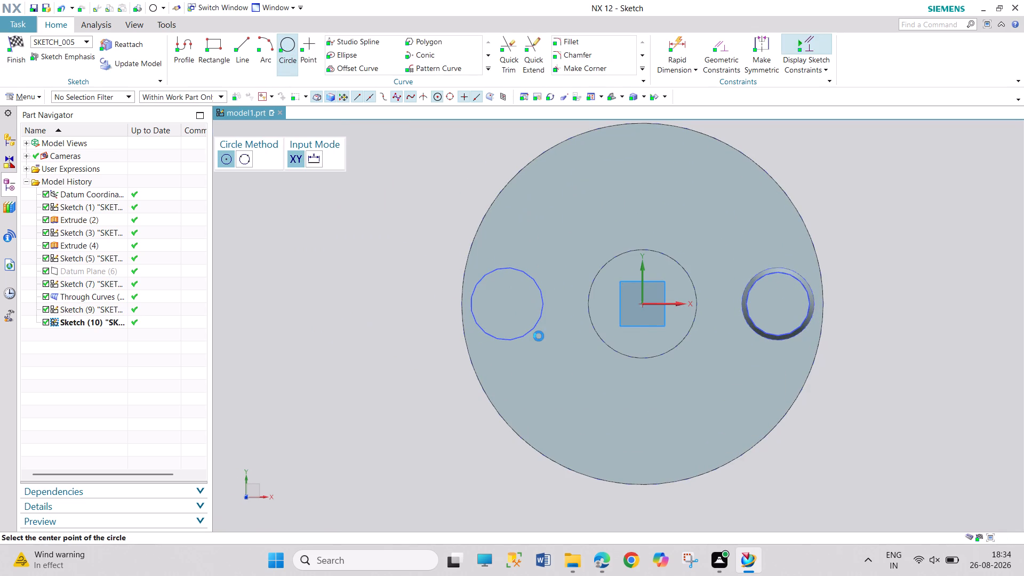
pyautogui.click(506, 303)
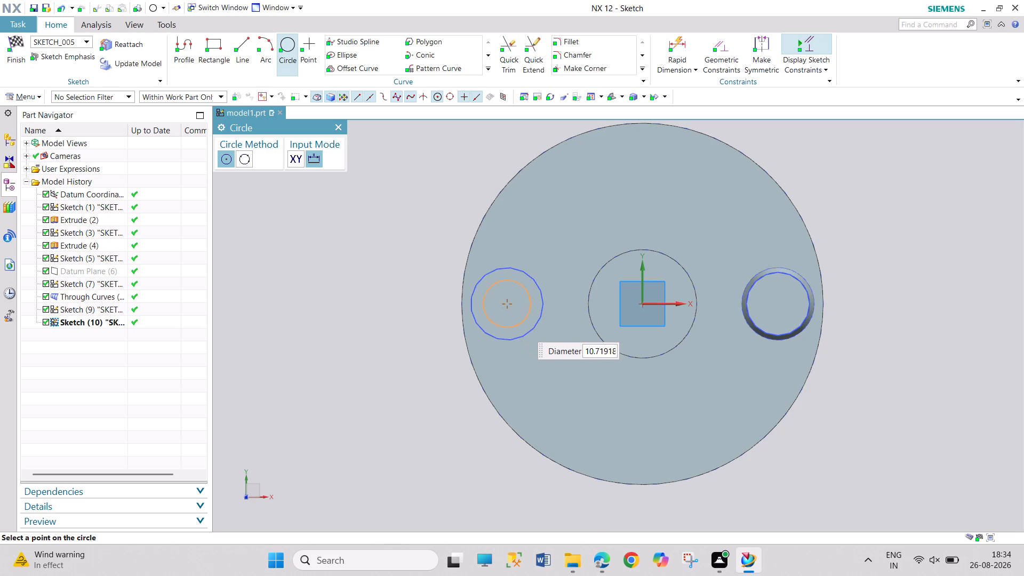
pyautogui.write('14')
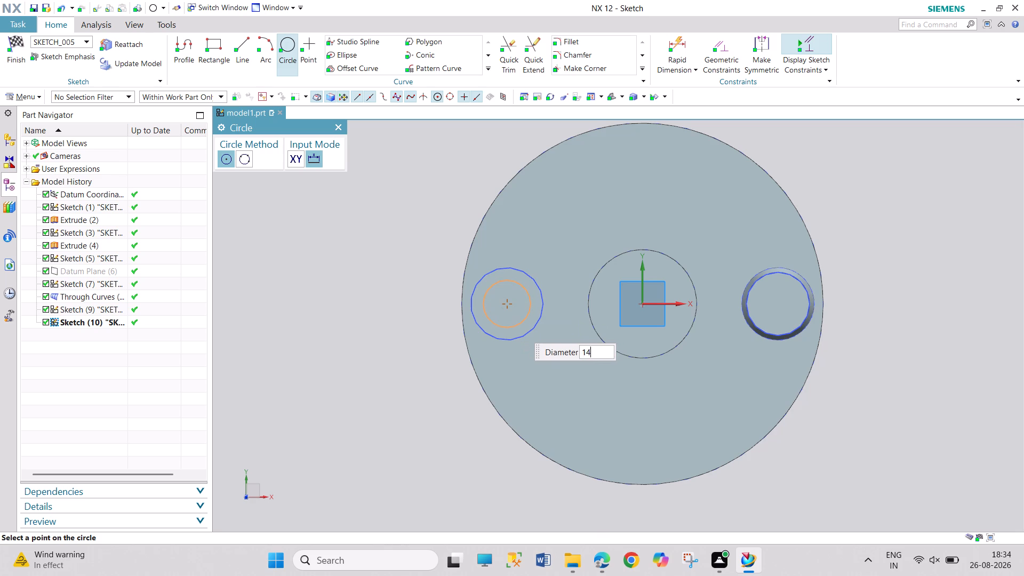
pyautogui.press('Return')
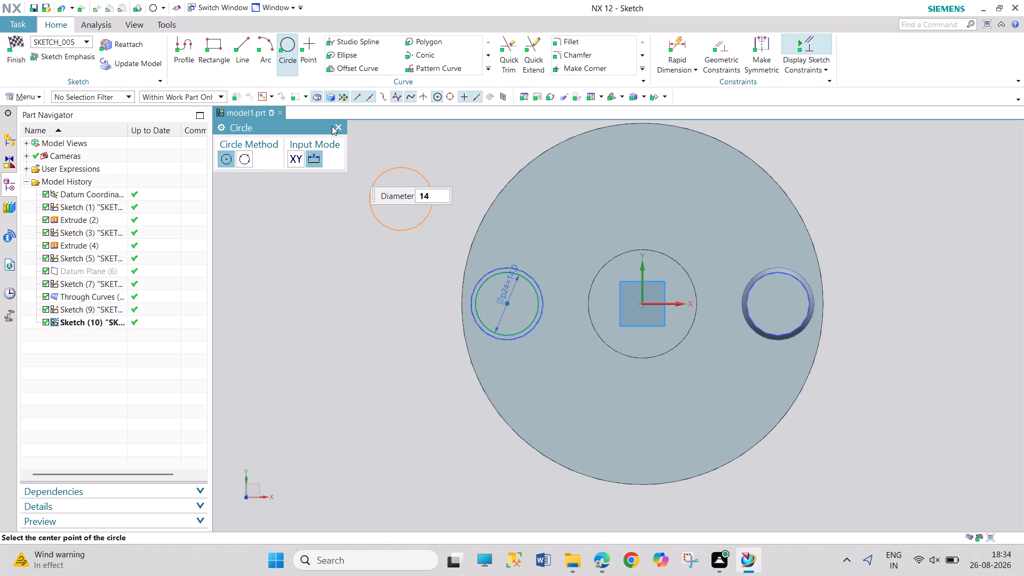
pyautogui.doubleClick(332, 125)
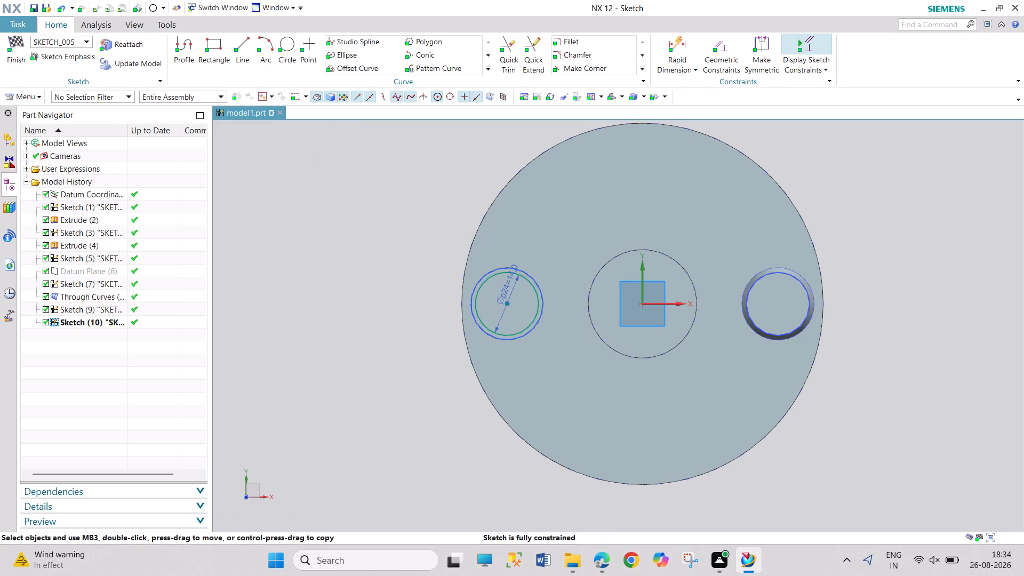
pyautogui.moveTo(512, 283); pyautogui.dragTo(530, 219)
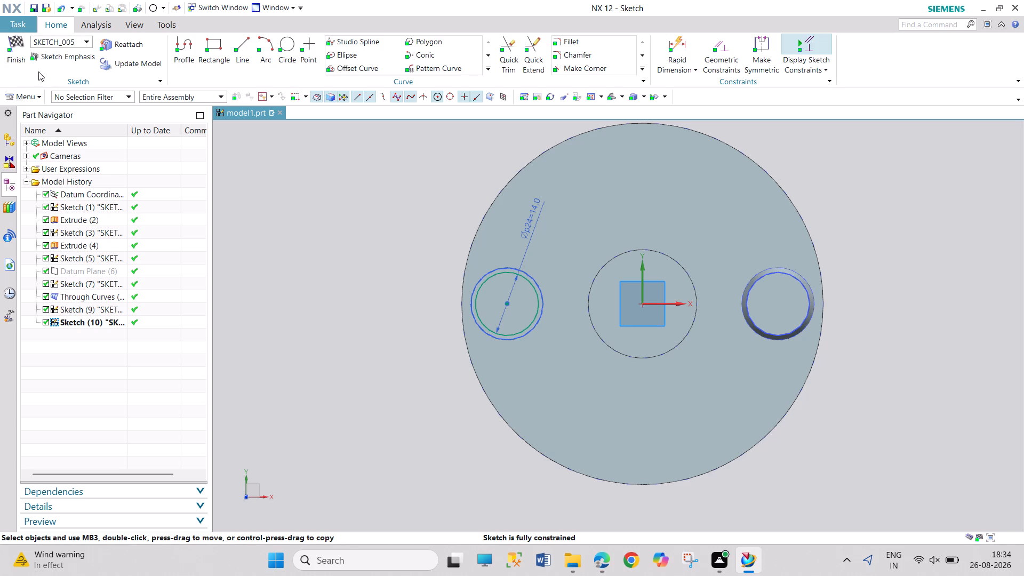
pyautogui.click(19, 65)
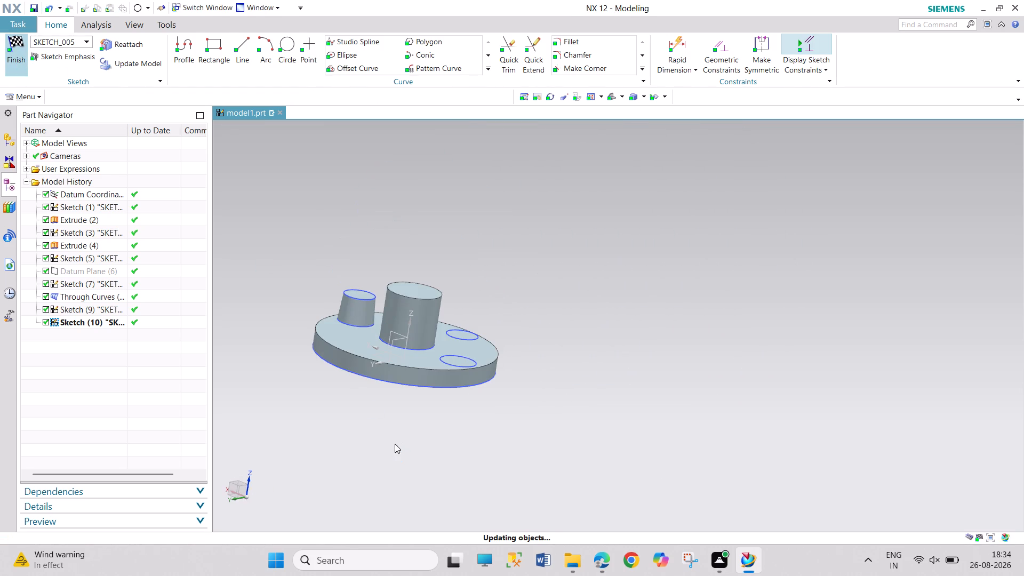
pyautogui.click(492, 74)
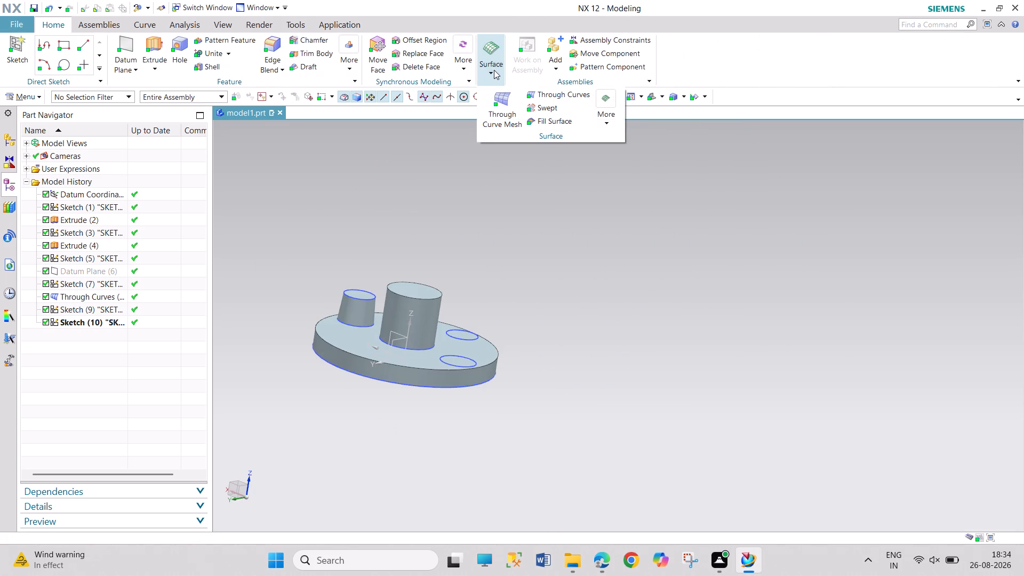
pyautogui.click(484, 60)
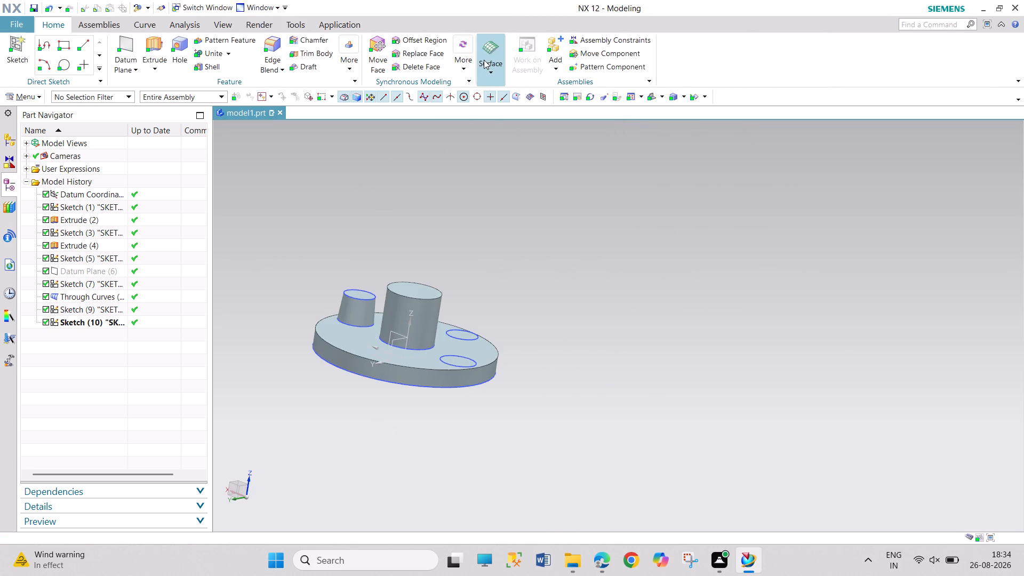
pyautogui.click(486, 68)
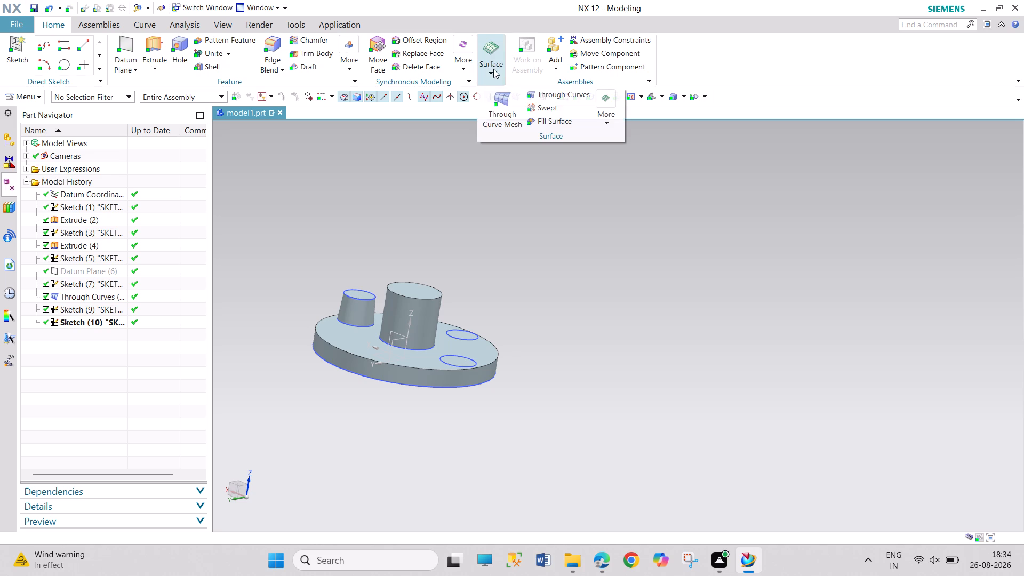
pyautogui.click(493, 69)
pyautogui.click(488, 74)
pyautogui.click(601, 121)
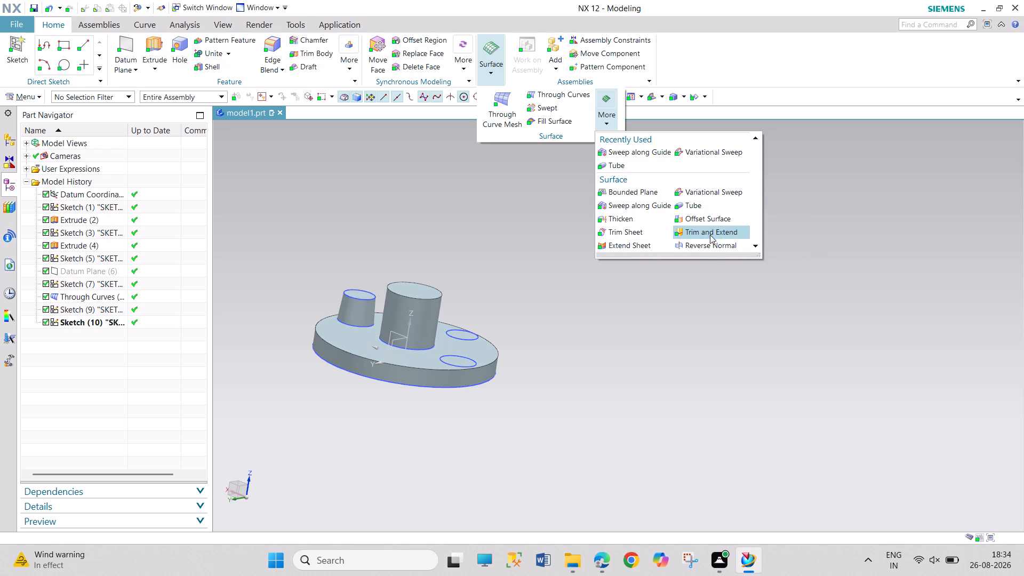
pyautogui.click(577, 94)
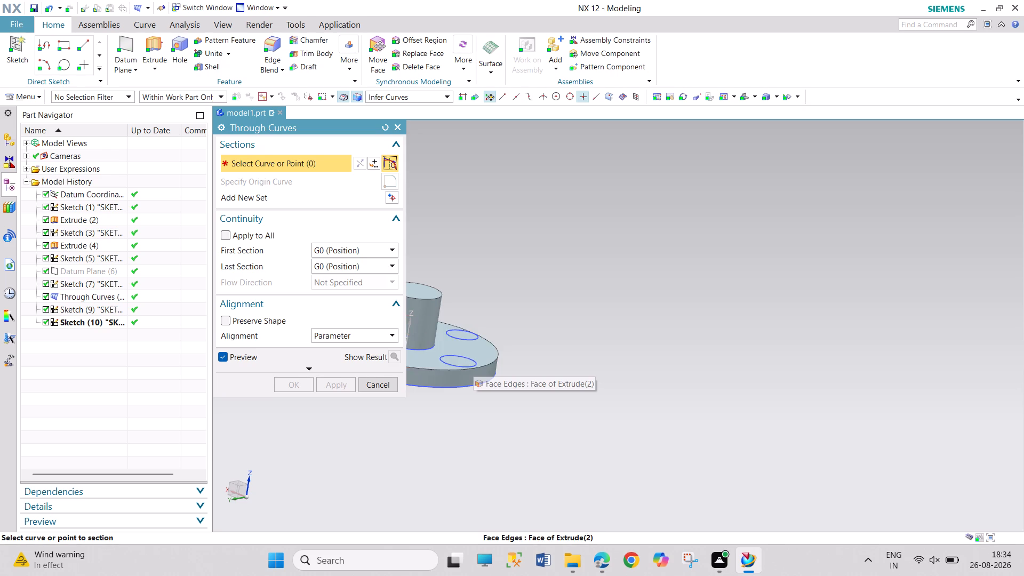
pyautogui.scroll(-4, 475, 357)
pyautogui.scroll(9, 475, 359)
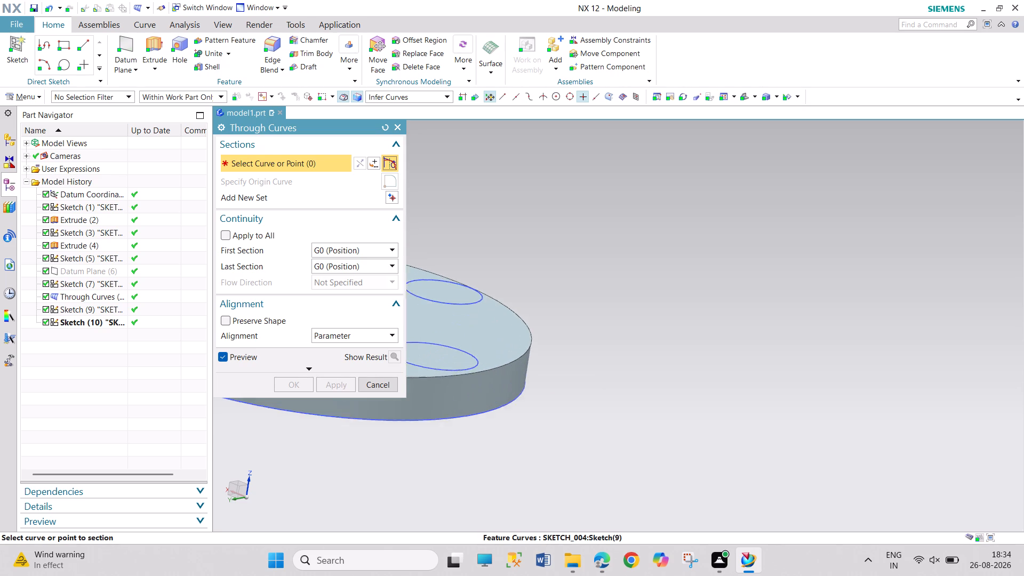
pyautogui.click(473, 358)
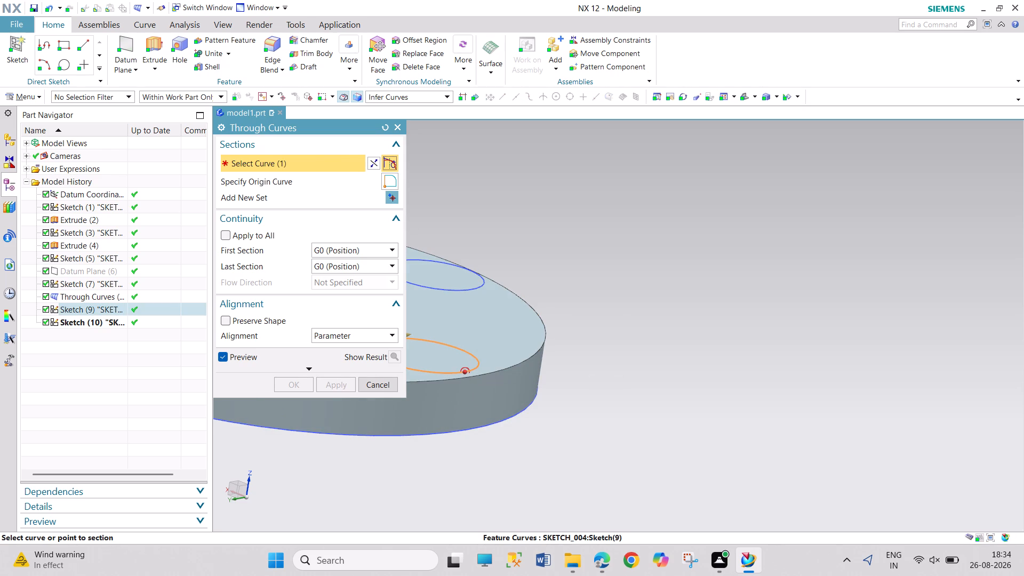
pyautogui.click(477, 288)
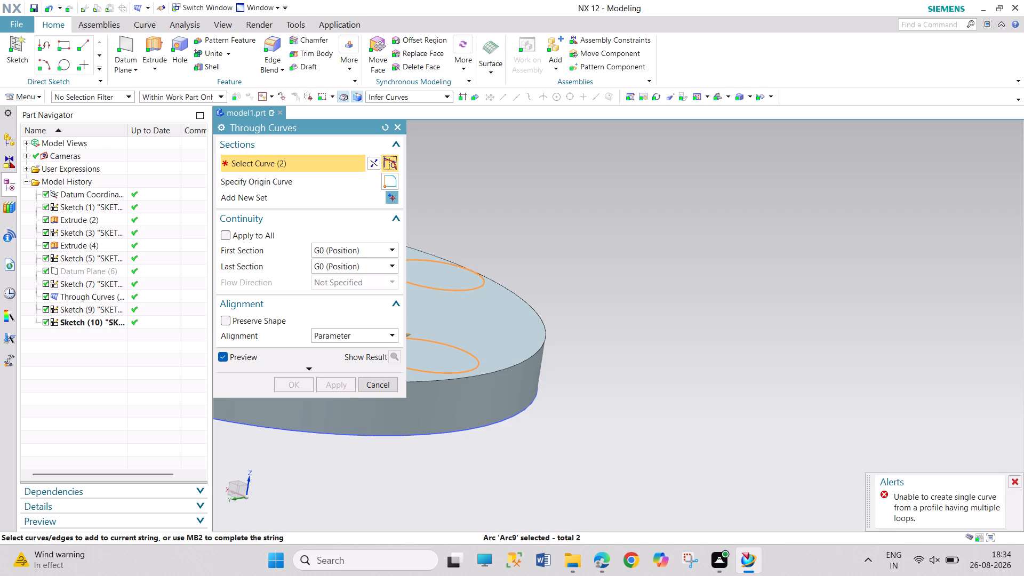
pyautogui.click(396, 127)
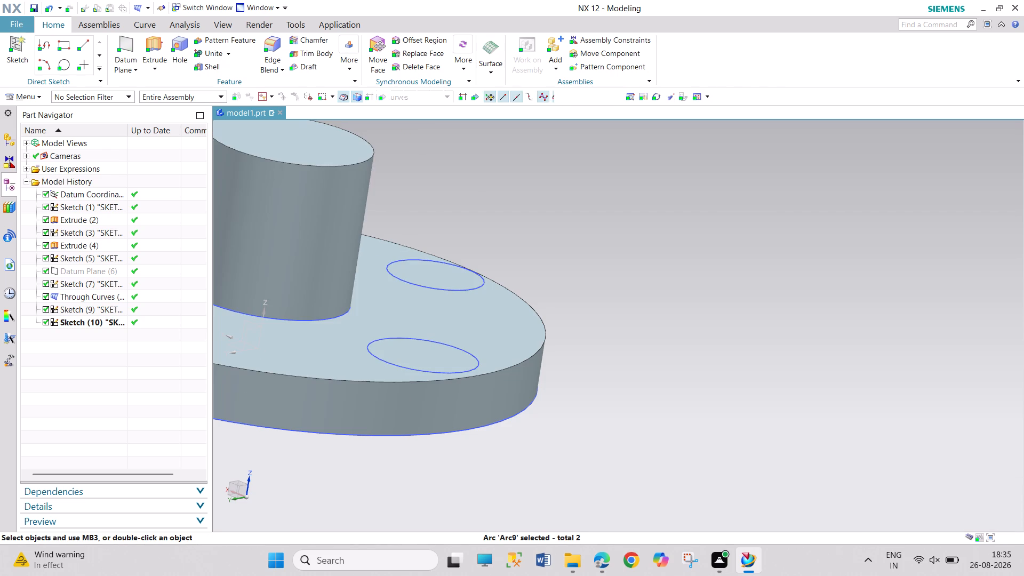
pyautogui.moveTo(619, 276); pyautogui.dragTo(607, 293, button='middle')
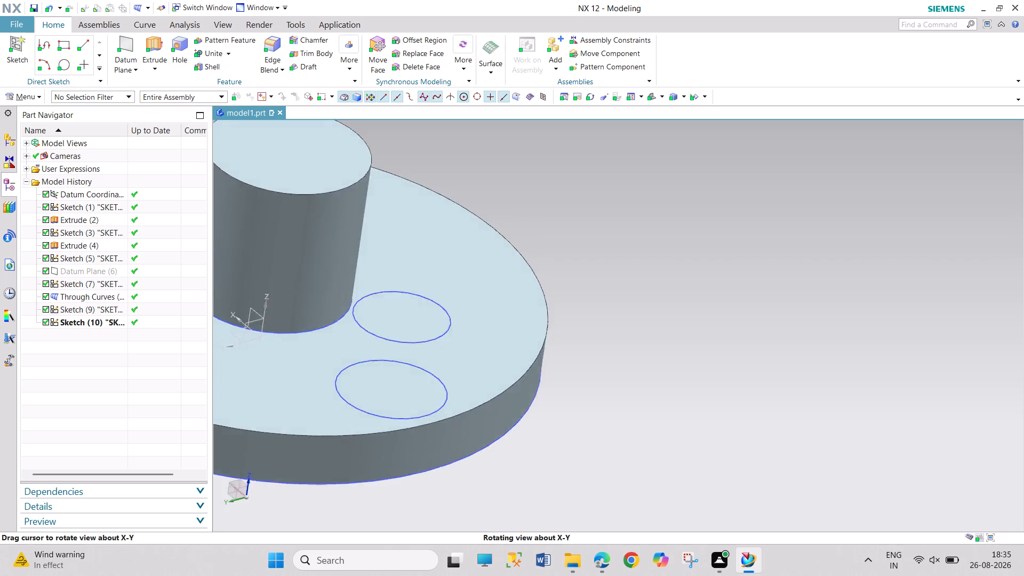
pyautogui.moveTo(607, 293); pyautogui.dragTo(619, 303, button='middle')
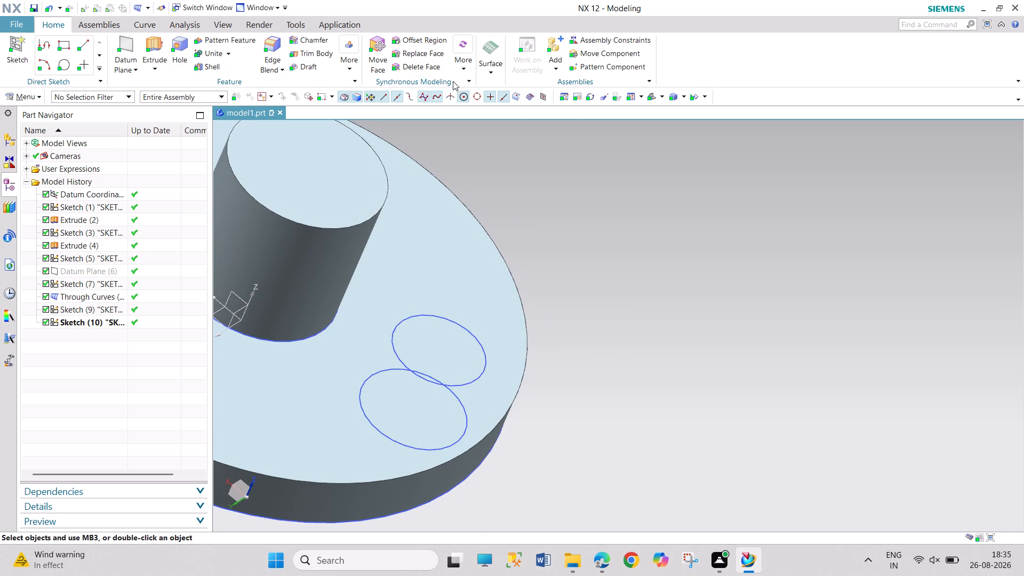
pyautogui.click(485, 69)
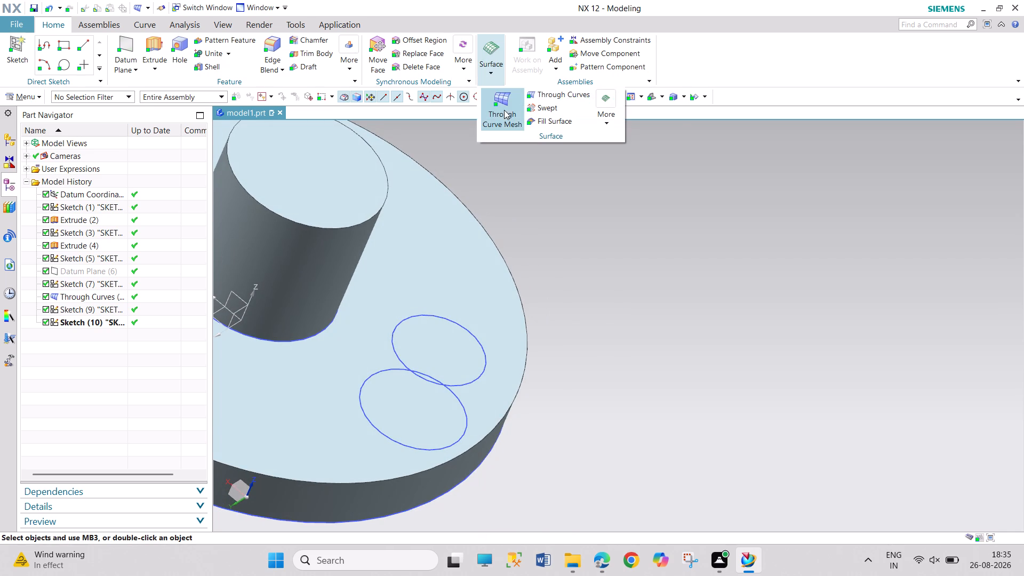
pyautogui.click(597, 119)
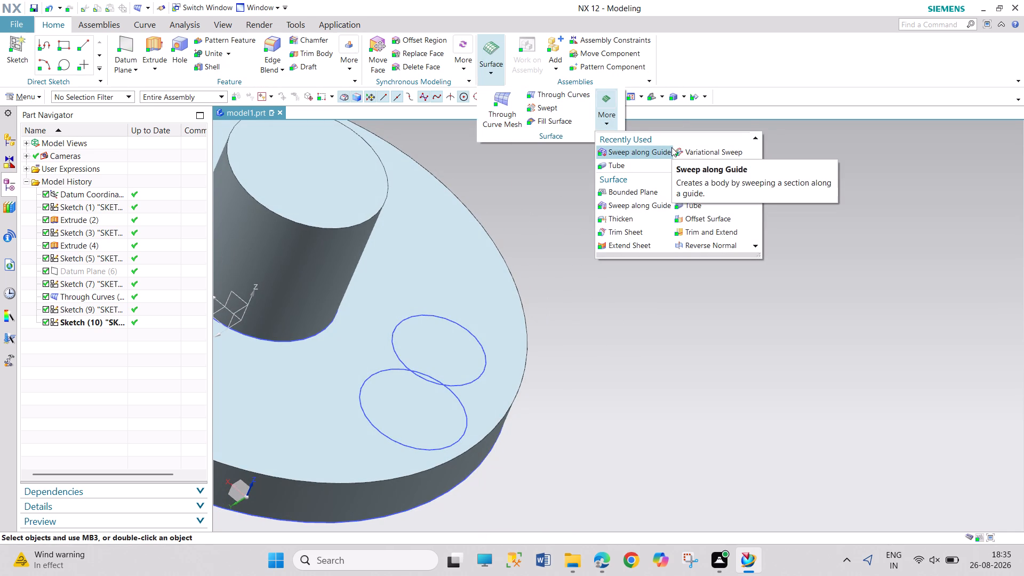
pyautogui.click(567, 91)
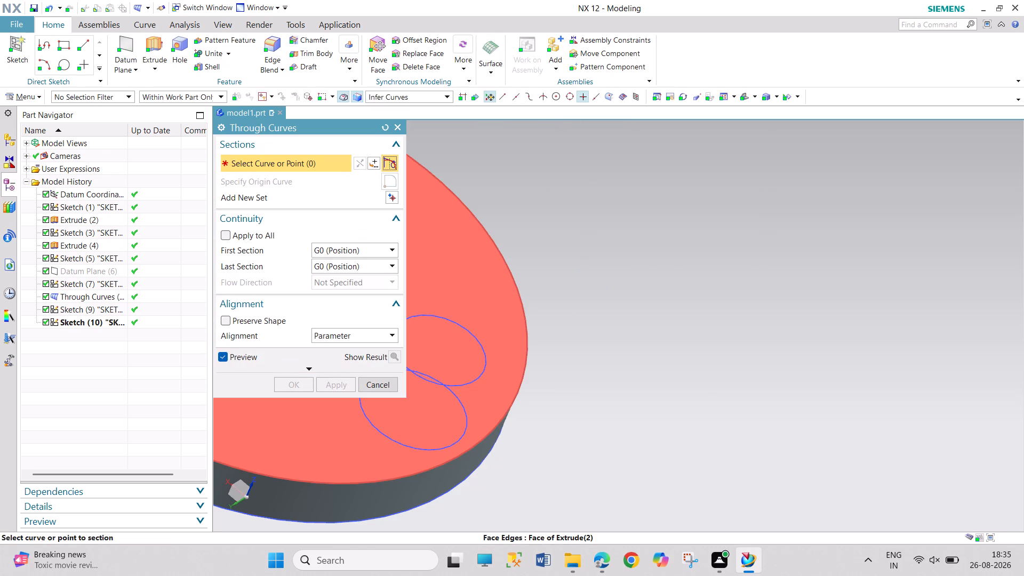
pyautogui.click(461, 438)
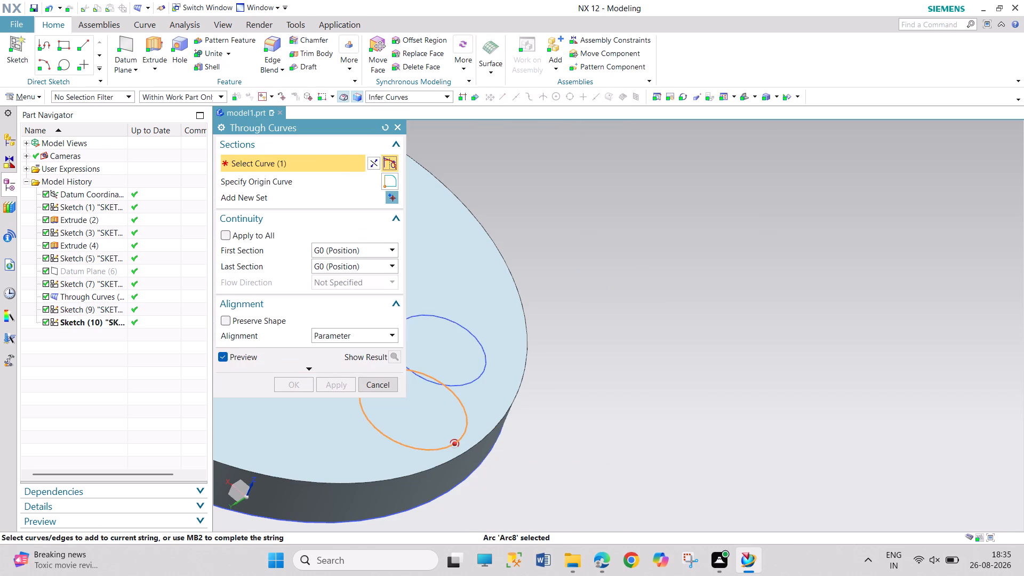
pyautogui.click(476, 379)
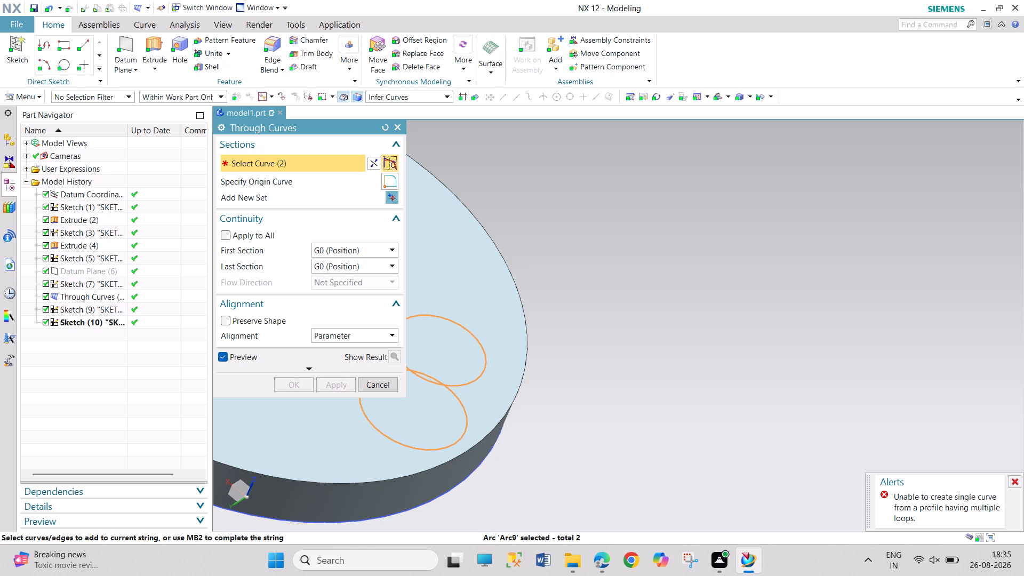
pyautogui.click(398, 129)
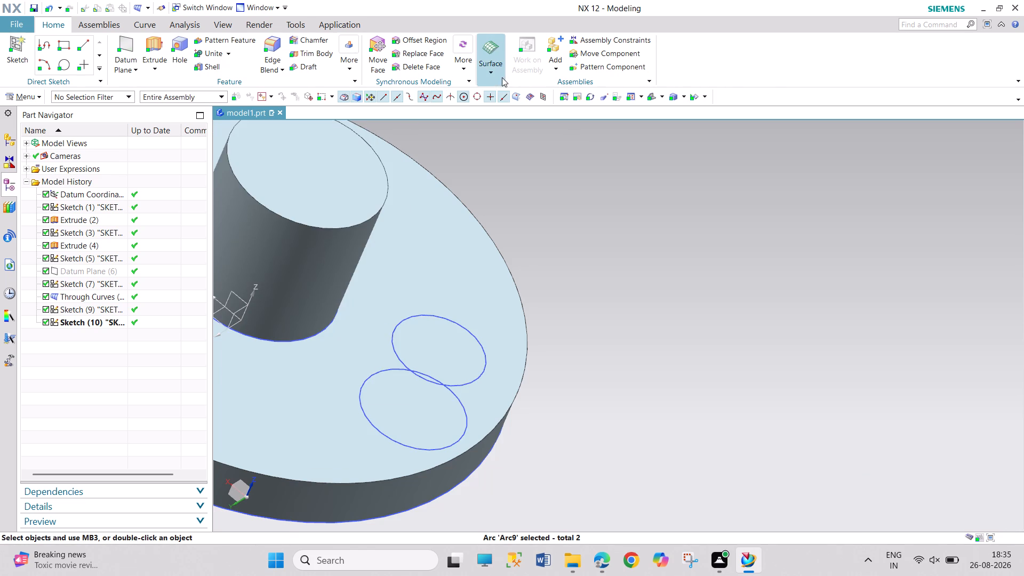
# Loft the second side boss with Through Curves, using the 16 mm base circle and the 14 mm upper circle as separate sections.
pyautogui.click(486, 76)
pyautogui.click(562, 95)
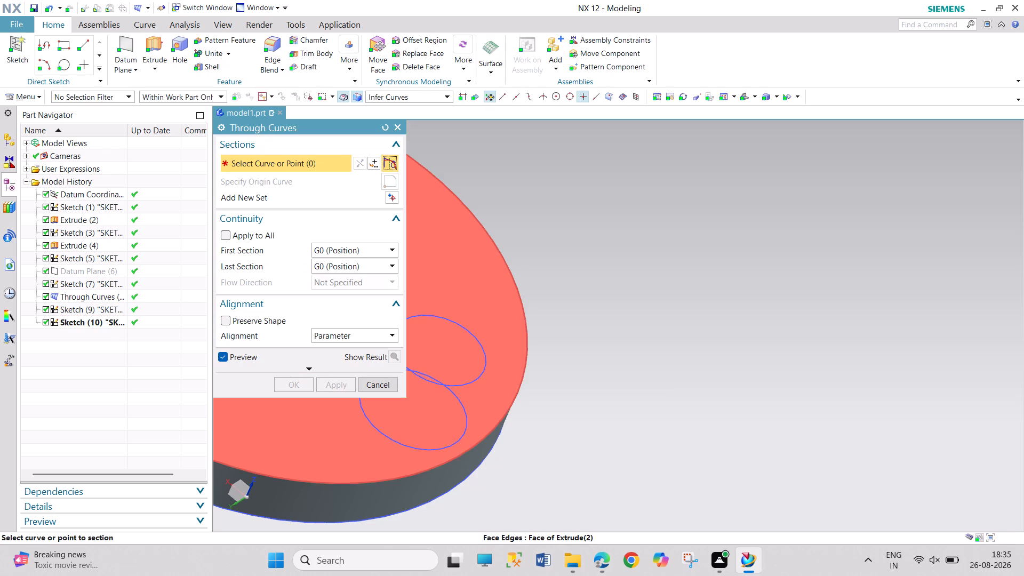
pyautogui.click(468, 426)
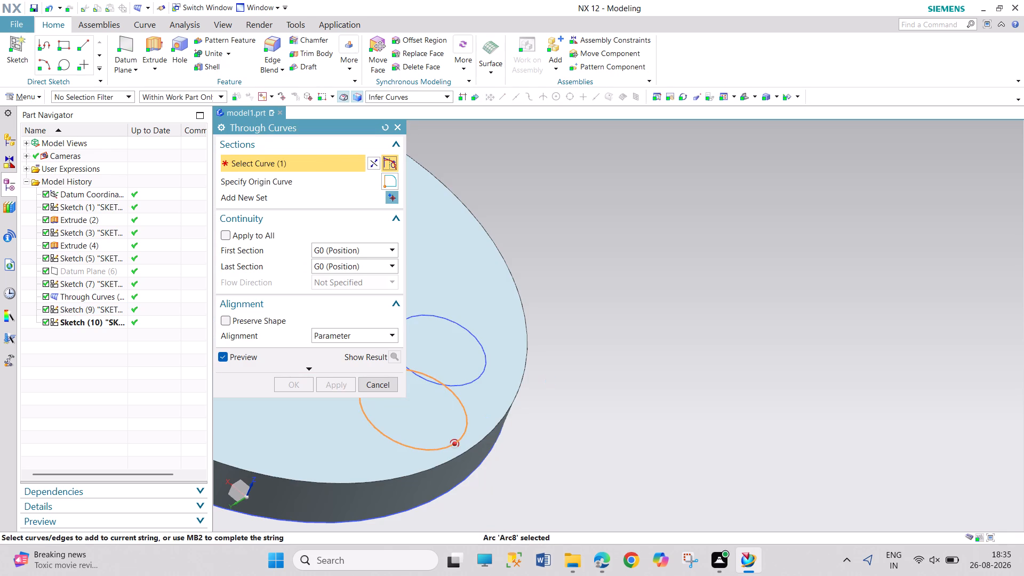
pyautogui.middleClick(609, 309)
pyautogui.click(484, 363)
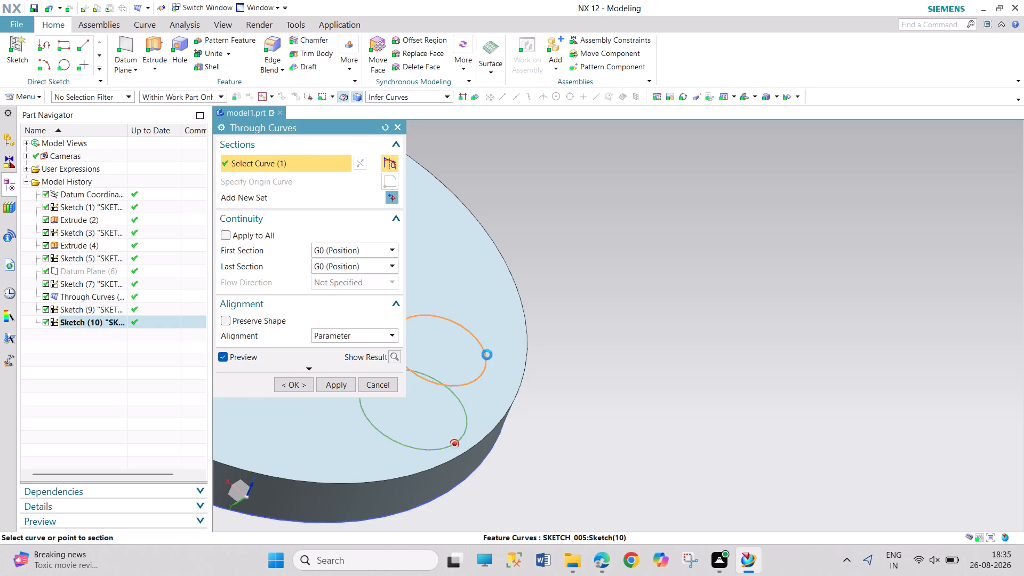
pyautogui.click(297, 381)
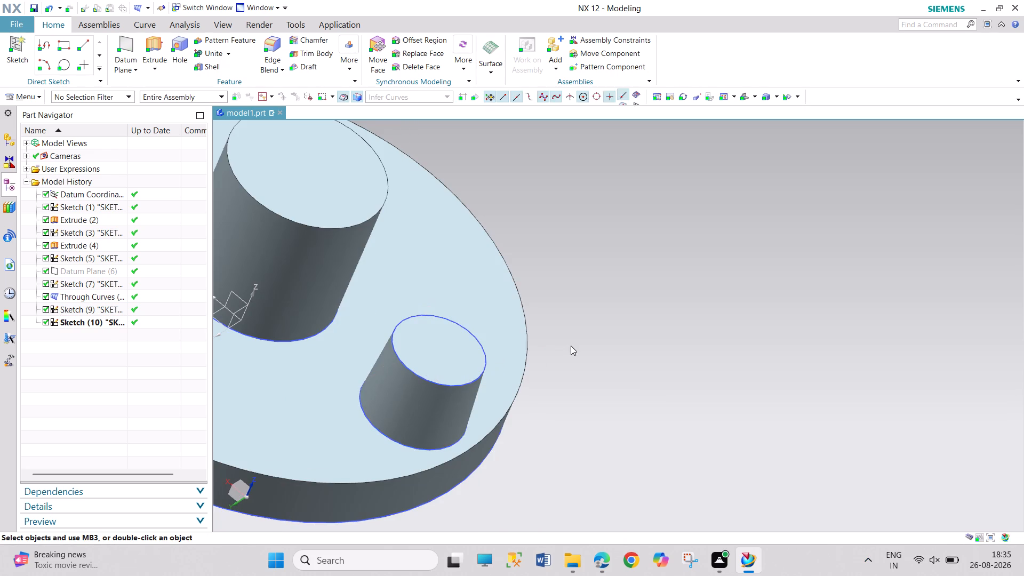
# Examine the flanged part with its central cylinder and two tapered side bosses from above, below and the side.
pyautogui.moveTo(571, 345); pyautogui.dragTo(543, 263, button='middle')
pyautogui.scroll(6, 535, 268)
pyautogui.scroll(-2, 535, 269)
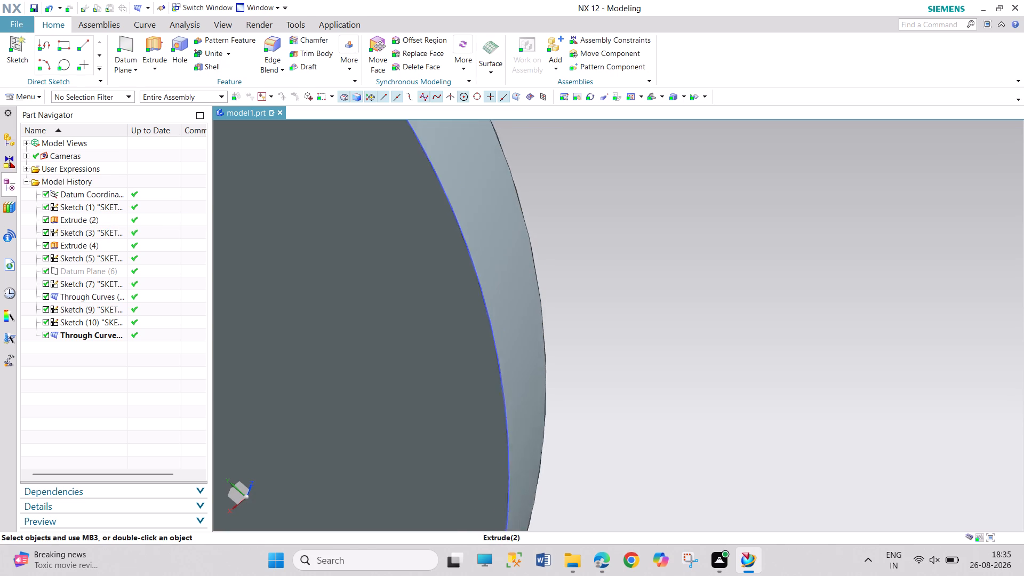
pyautogui.scroll(-14, 535, 270)
pyautogui.moveTo(475, 210); pyautogui.dragTo(508, 311, button='middle')
pyautogui.scroll(-3, 539, 250)
pyautogui.scroll(4, 539, 250)
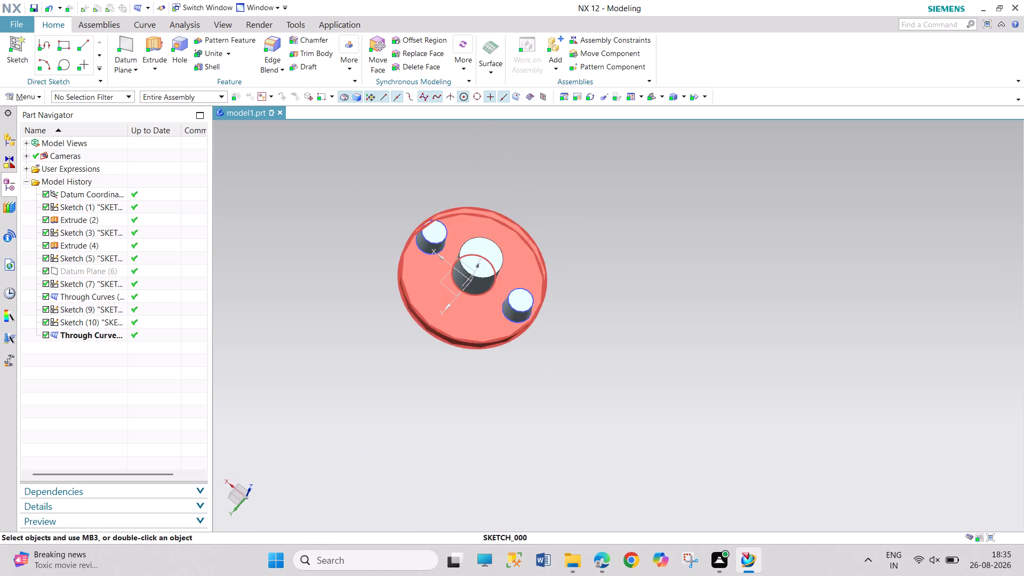
pyautogui.scroll(2, 546, 256)
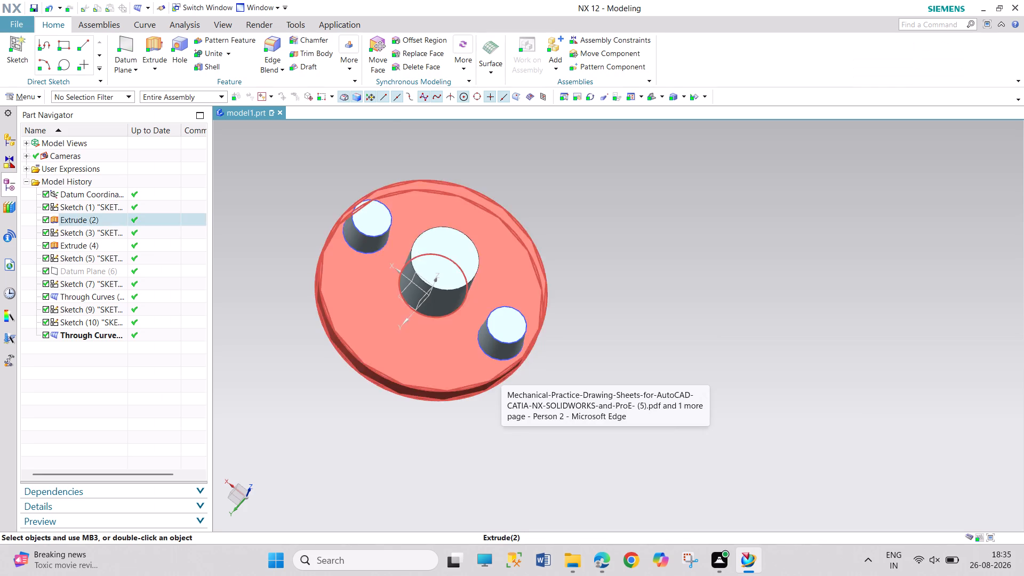
pyautogui.moveTo(607, 383); pyautogui.dragTo(613, 238, button='middle')
pyautogui.moveTo(337, 170); pyautogui.dragTo(426, 313, button='middle')
pyautogui.moveTo(558, 305); pyautogui.dragTo(532, 246, button='middle')
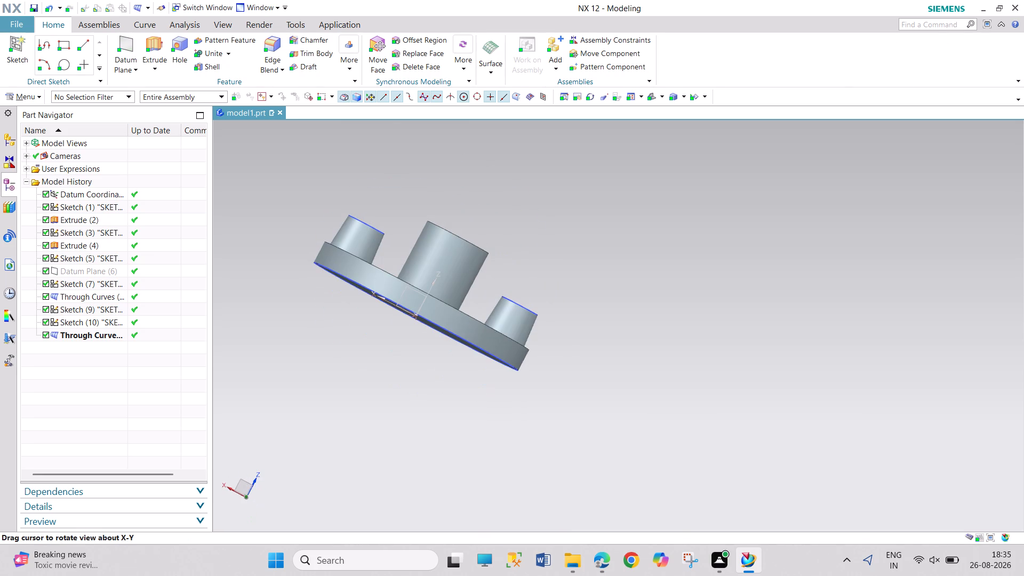
# Create a task-environment sketch on the default XY plane and finish it without drawing anything.
pyautogui.click(35, 97)
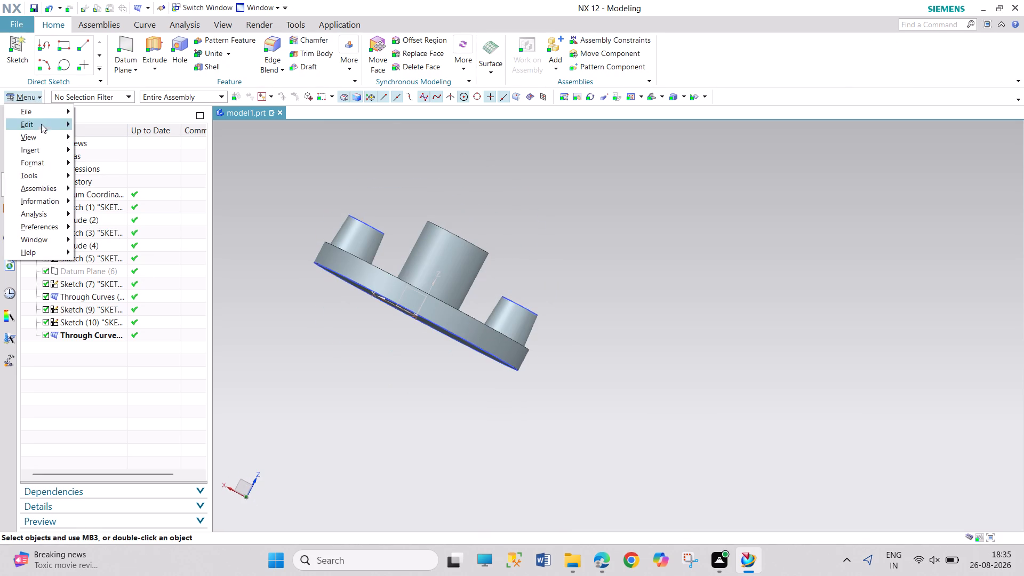
pyautogui.click(47, 151)
pyautogui.click(98, 166)
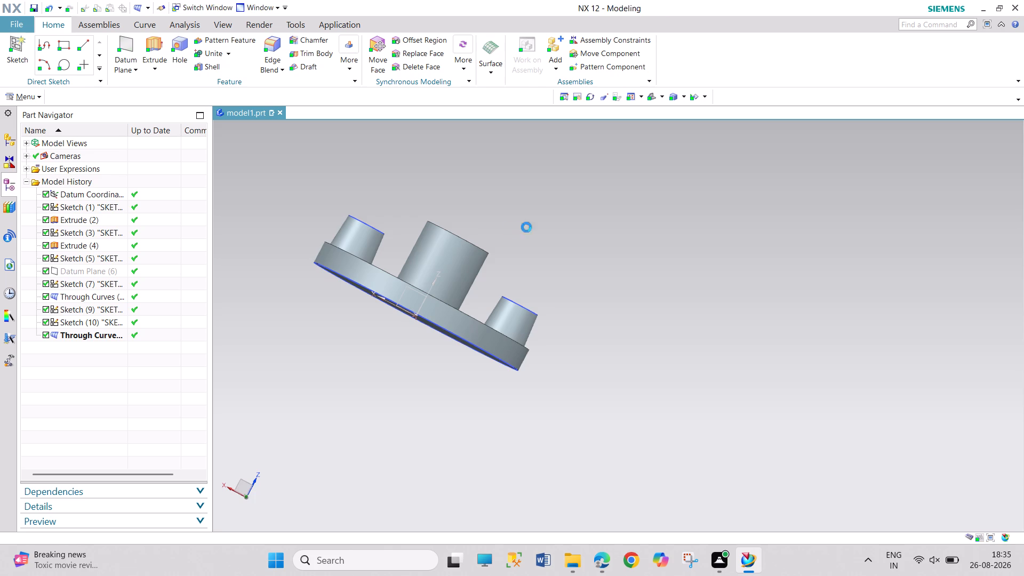
pyautogui.moveTo(518, 230); pyautogui.dragTo(497, 251, button='middle')
pyautogui.moveTo(514, 253); pyautogui.dragTo(503, 259, button='middle')
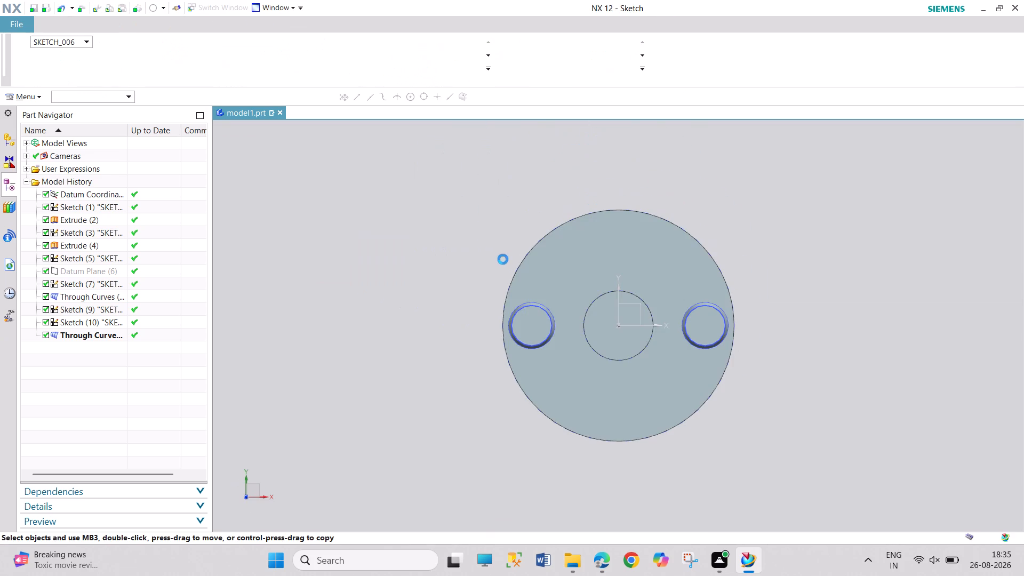
pyautogui.moveTo(503, 259); pyautogui.dragTo(505, 260, button='middle')
pyautogui.click(20, 68)
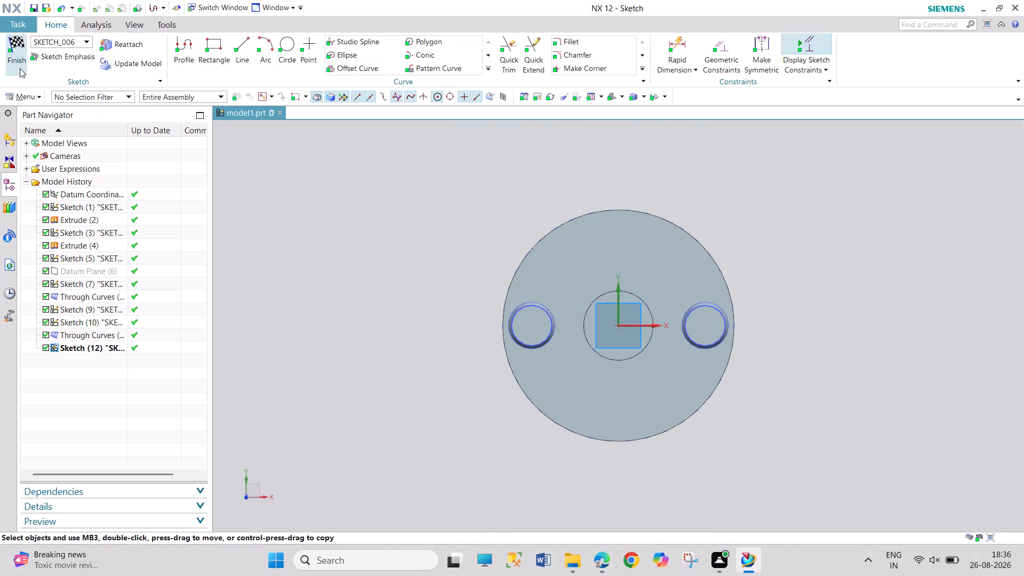
# Create a new task-environment sketch on the datum coordinate system's XZ plane with the inferred plane method.
pyautogui.click(33, 100)
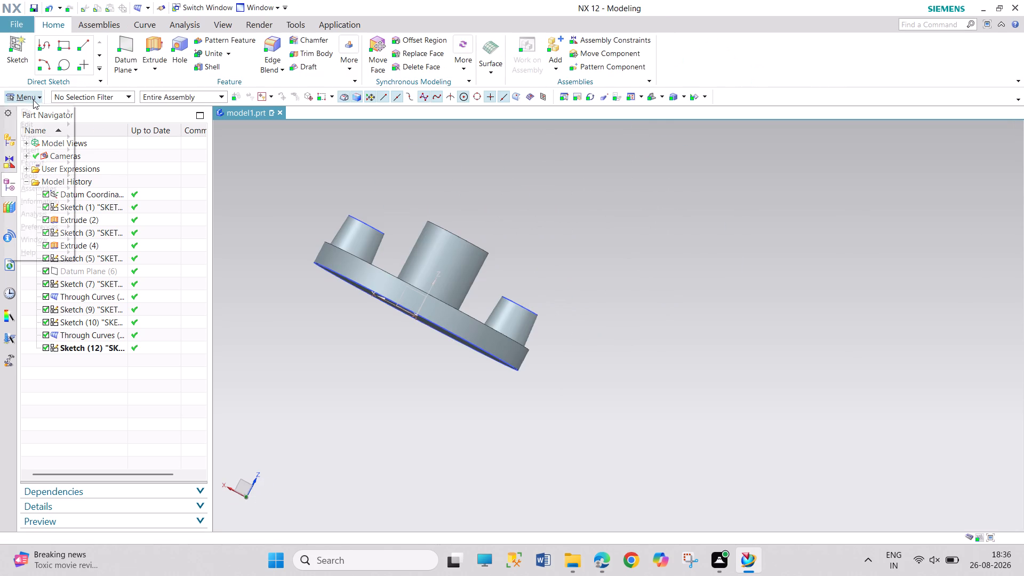
pyautogui.click(48, 153)
pyautogui.click(108, 169)
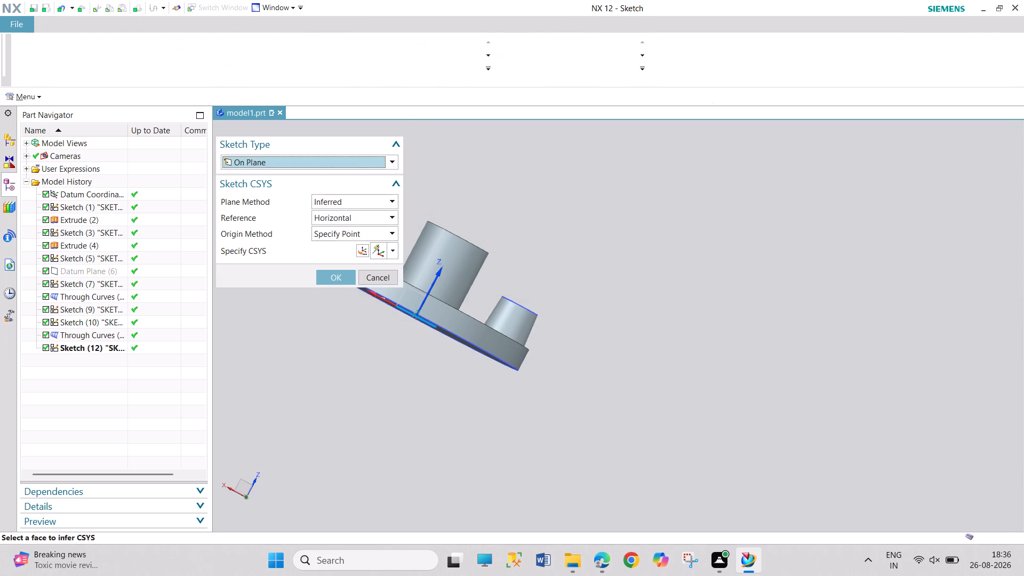
pyautogui.moveTo(466, 182); pyautogui.dragTo(436, 197, button='middle')
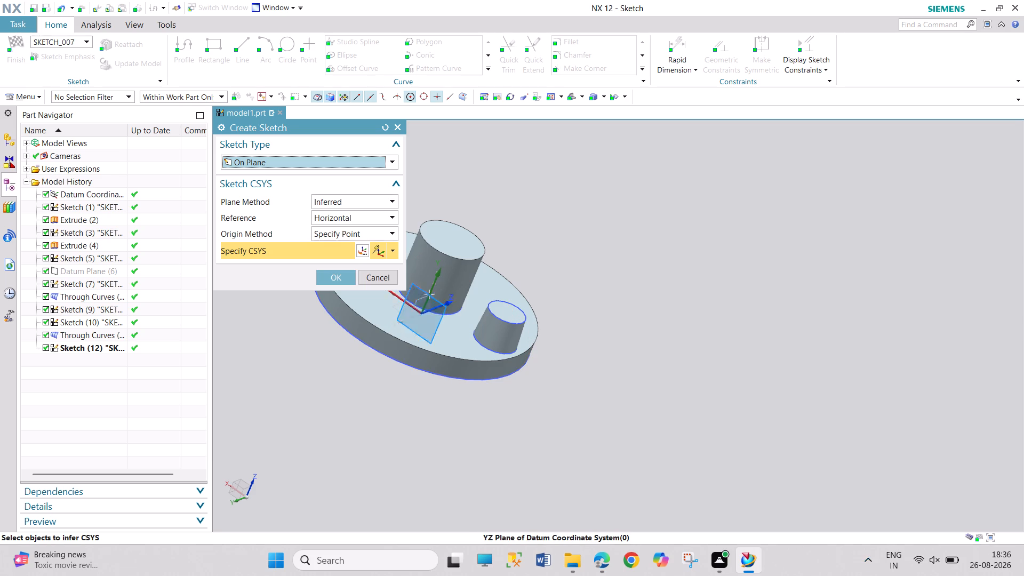
pyautogui.click(420, 287)
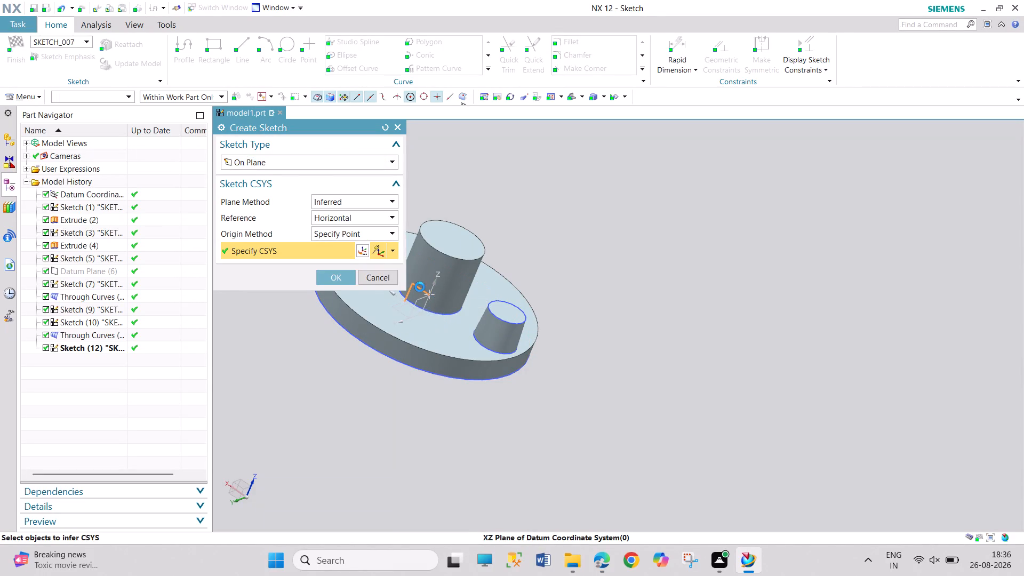
pyautogui.click(340, 280)
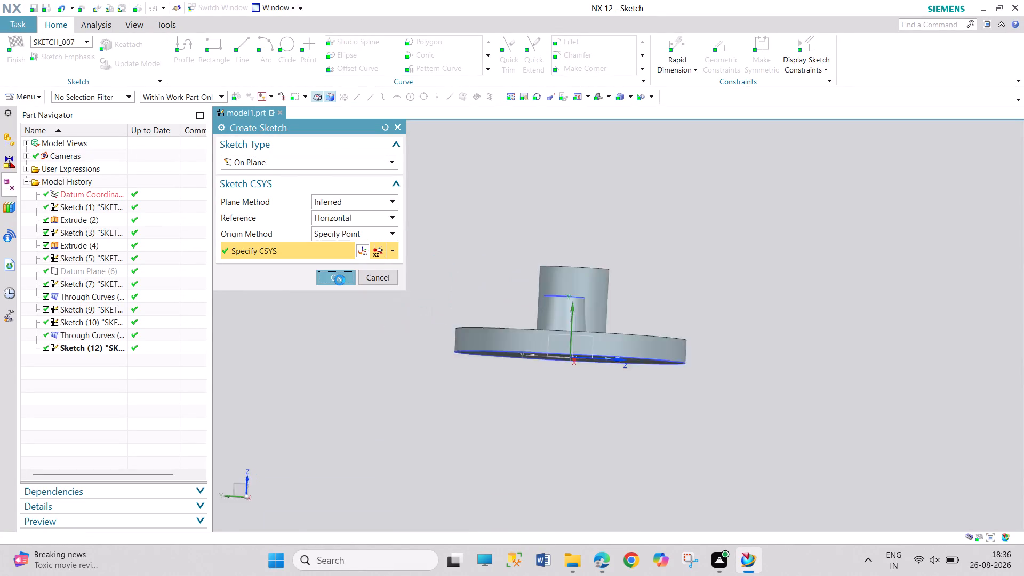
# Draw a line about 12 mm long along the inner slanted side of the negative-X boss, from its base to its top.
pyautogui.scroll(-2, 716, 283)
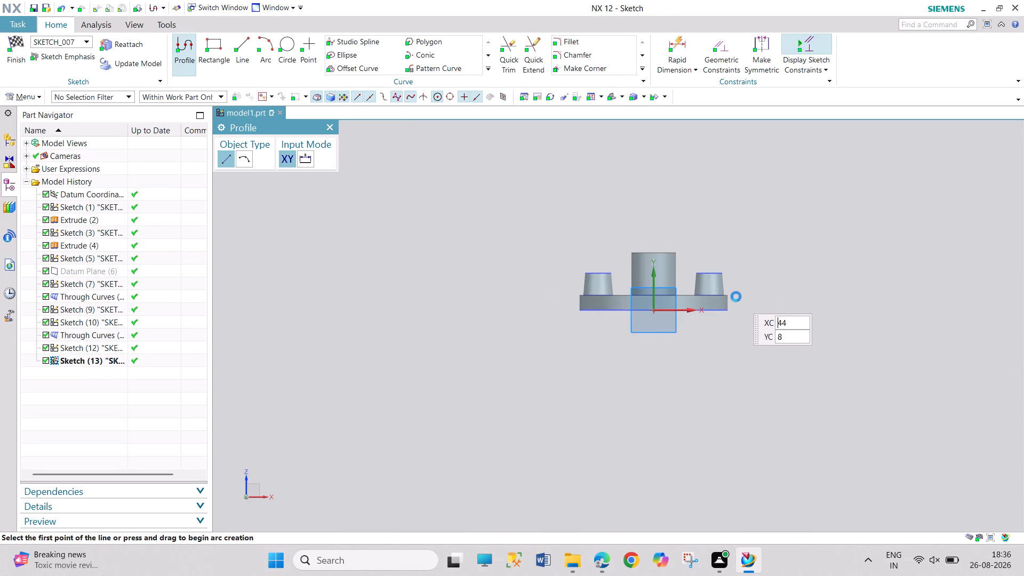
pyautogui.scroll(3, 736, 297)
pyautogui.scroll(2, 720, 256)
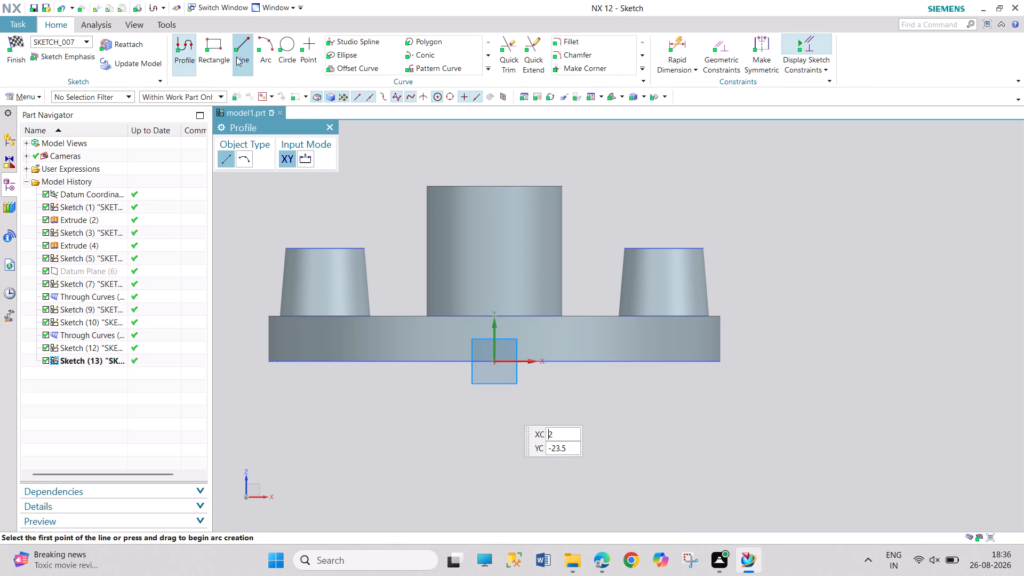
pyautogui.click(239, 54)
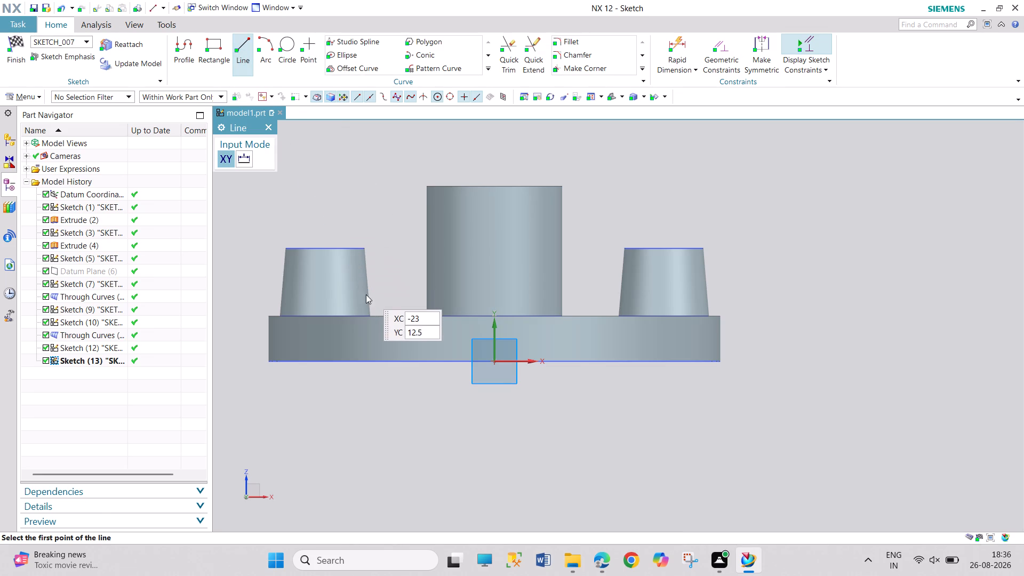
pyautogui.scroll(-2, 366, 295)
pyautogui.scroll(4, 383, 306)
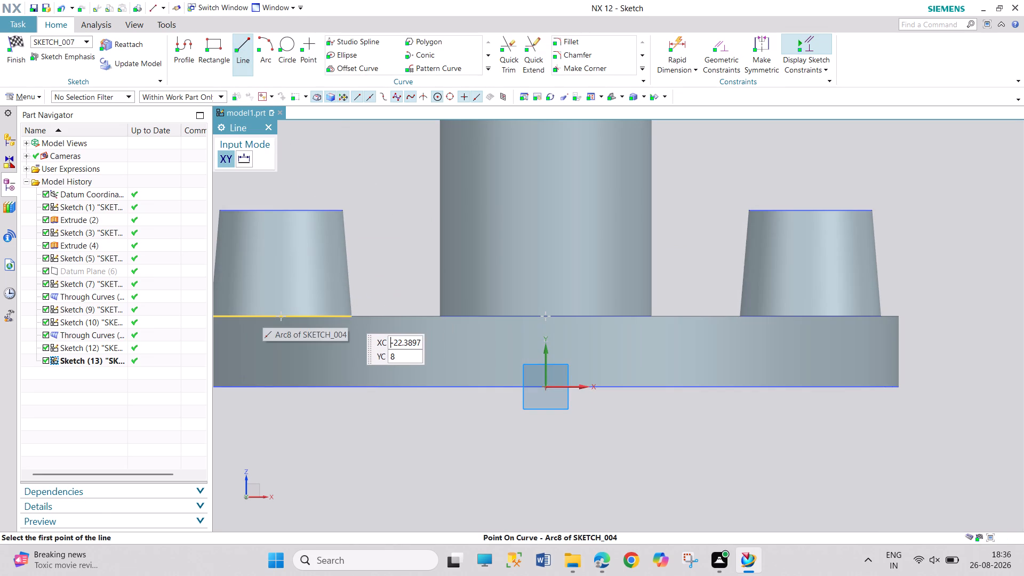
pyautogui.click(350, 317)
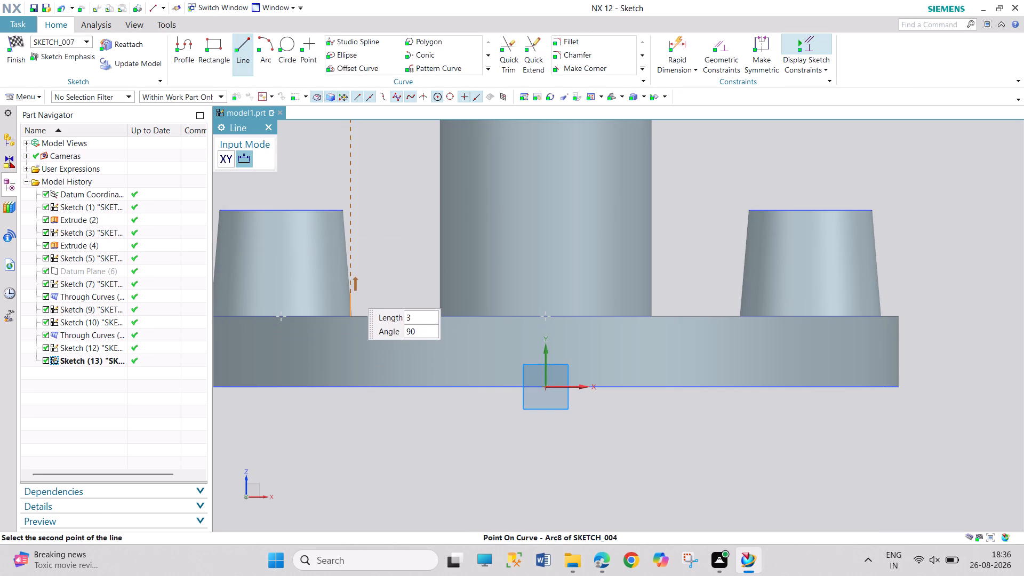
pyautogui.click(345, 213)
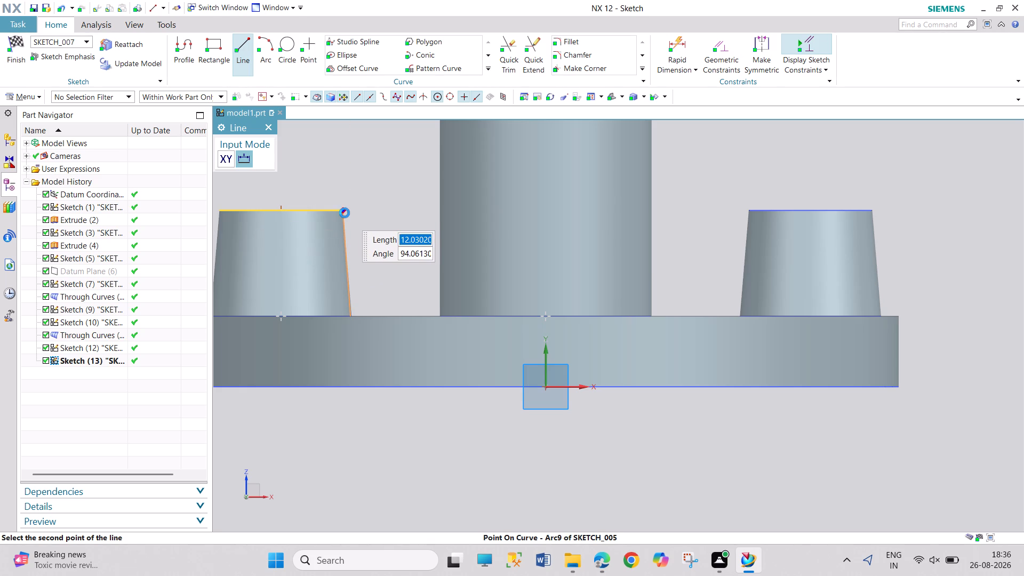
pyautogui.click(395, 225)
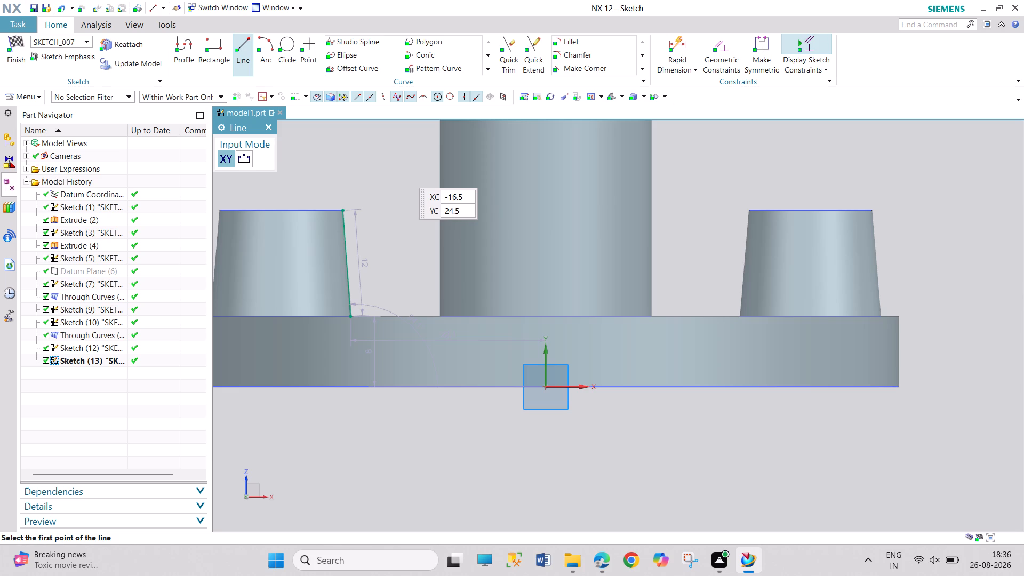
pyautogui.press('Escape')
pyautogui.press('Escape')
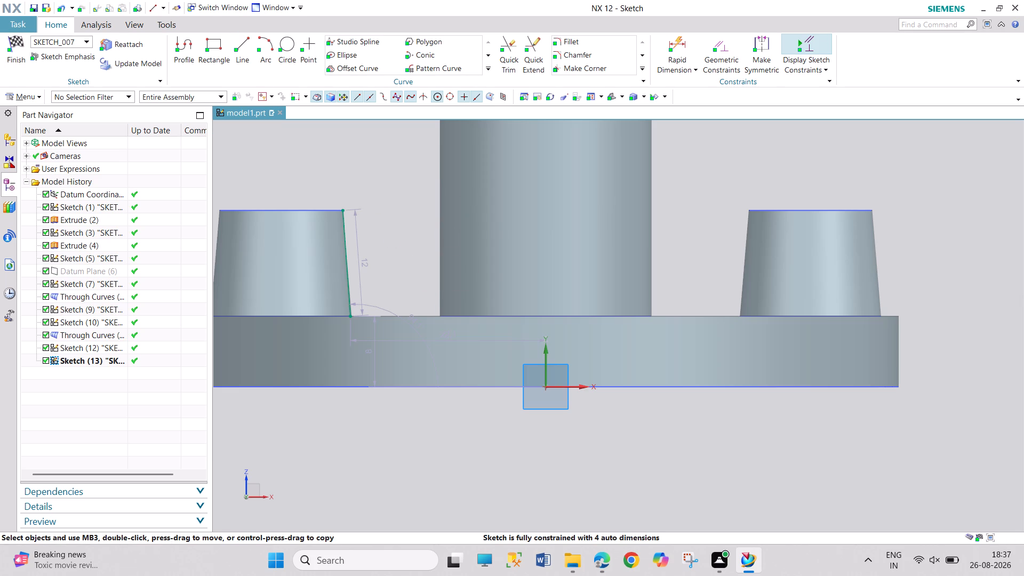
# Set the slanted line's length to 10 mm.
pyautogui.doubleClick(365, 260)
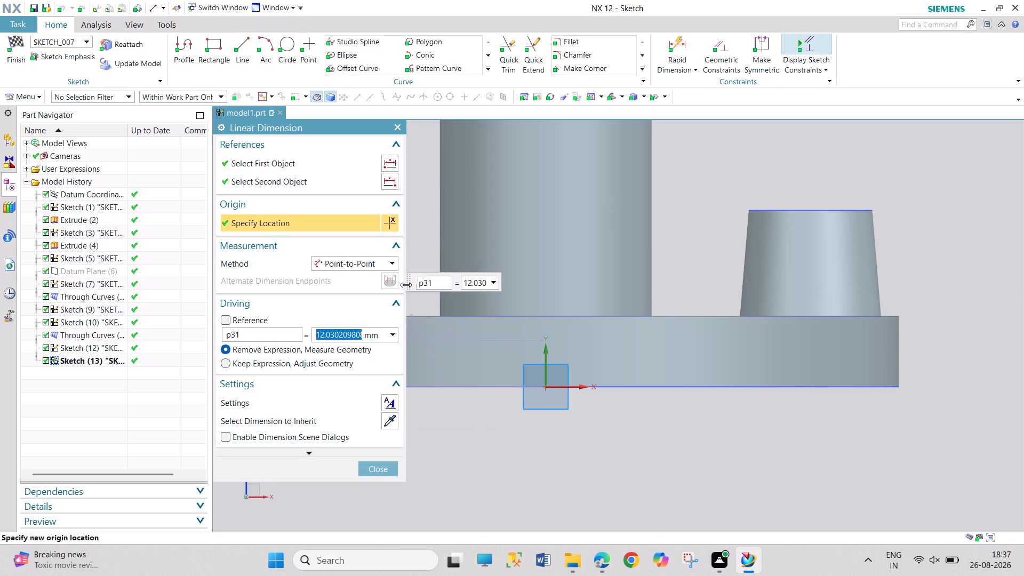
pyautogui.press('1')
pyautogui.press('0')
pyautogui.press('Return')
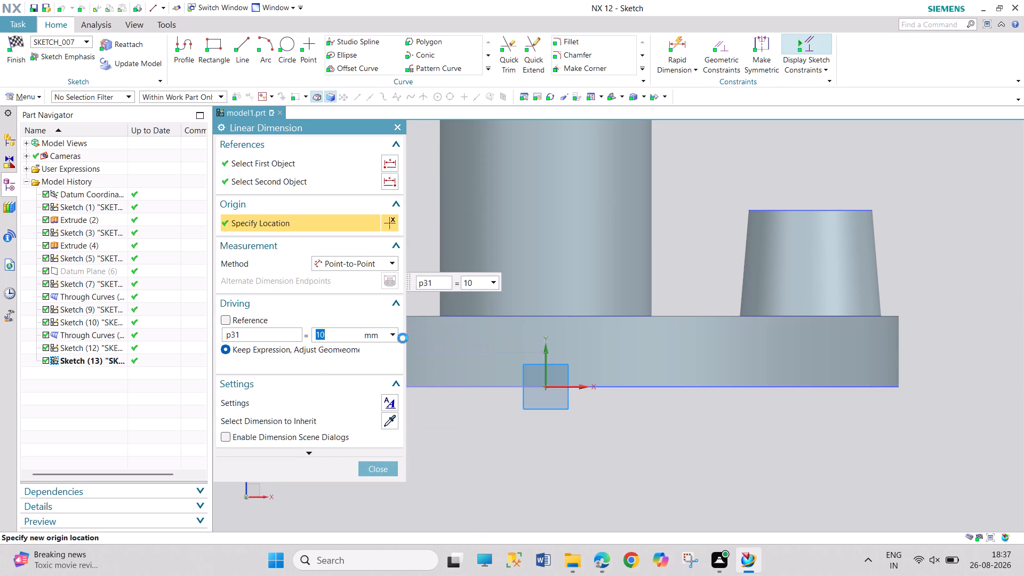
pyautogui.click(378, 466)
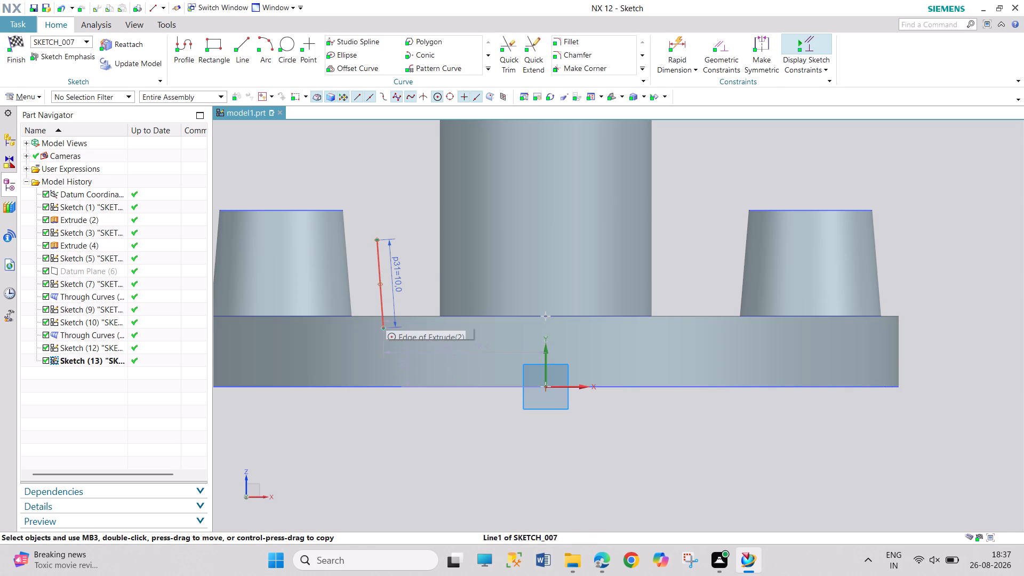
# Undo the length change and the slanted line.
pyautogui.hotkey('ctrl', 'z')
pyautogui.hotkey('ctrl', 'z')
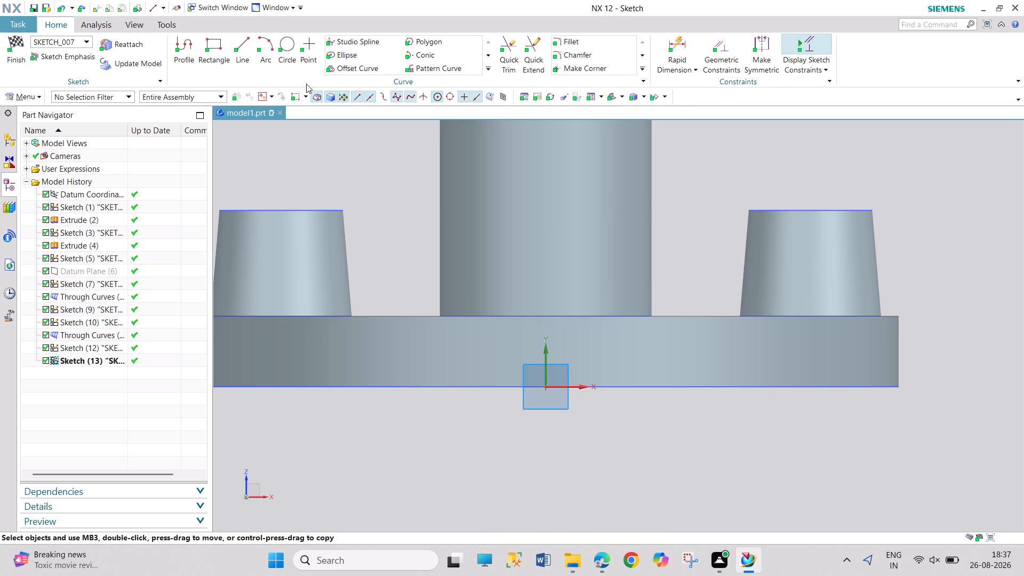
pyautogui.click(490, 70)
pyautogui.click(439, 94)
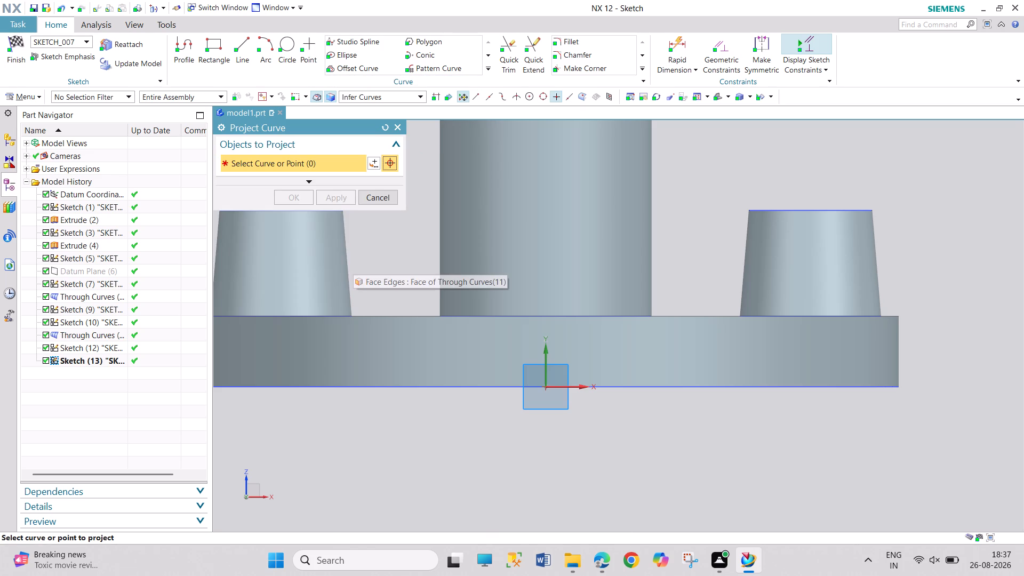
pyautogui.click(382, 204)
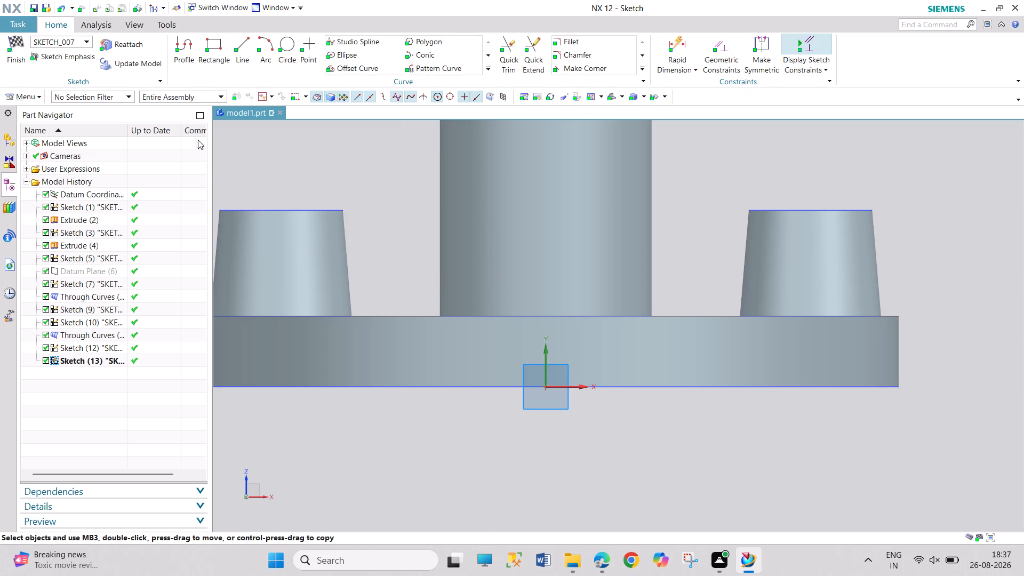
# Draw a 10 mm line from the base of the negative-X boss up along its inner slanted side.
pyautogui.click(244, 49)
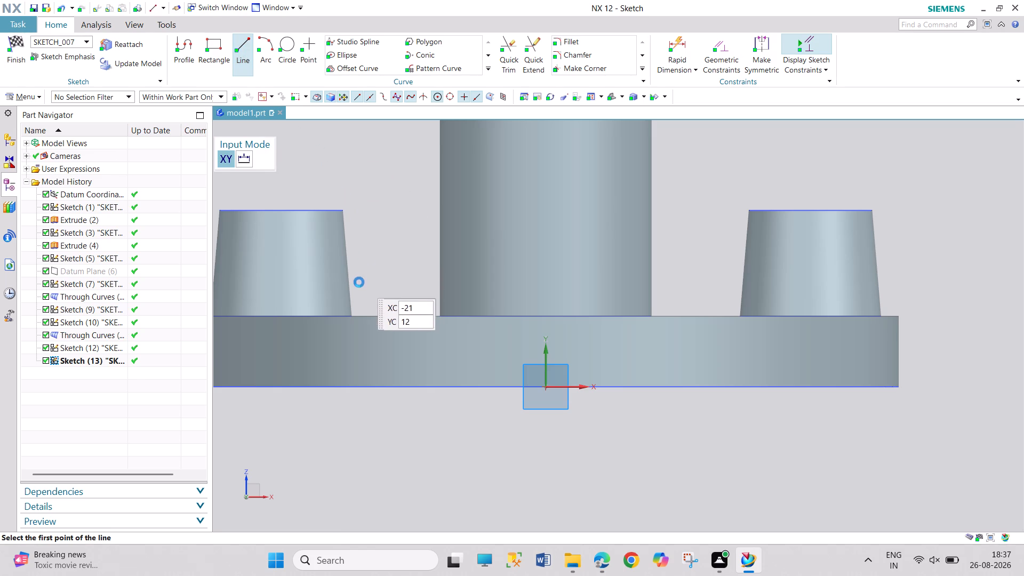
pyautogui.click(351, 314)
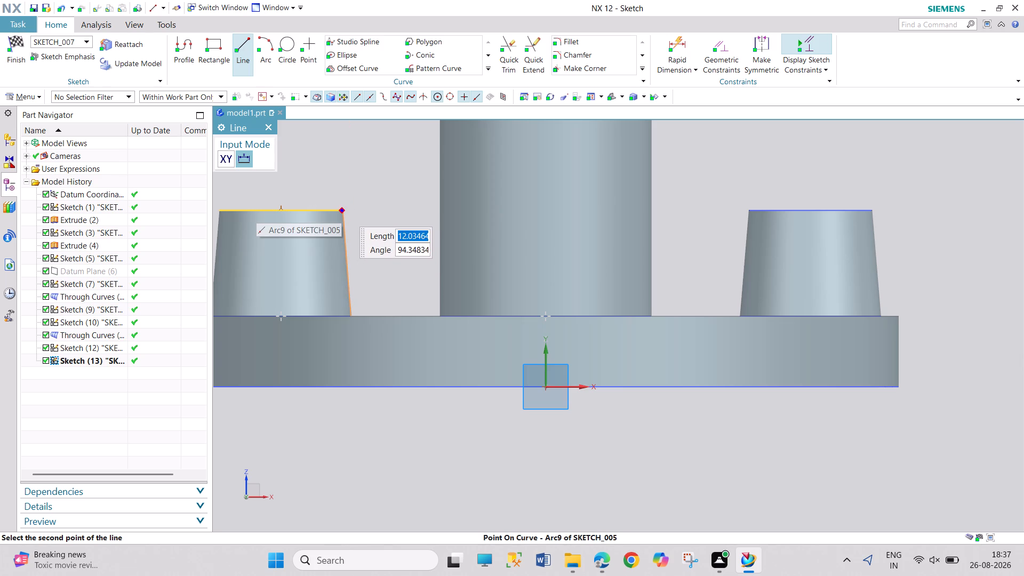
pyautogui.write('10')
pyautogui.press('Return')
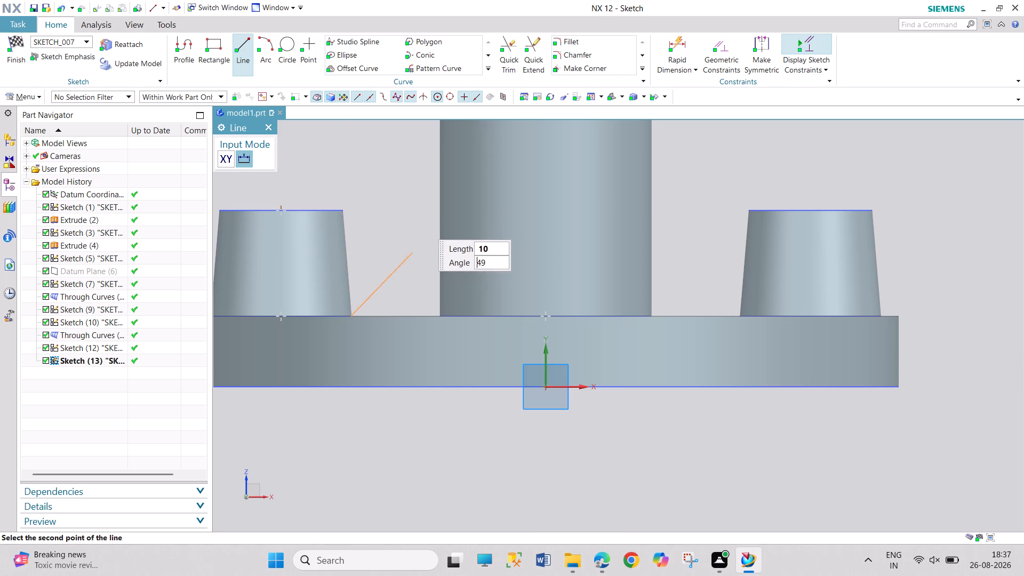
pyautogui.click(330, 184)
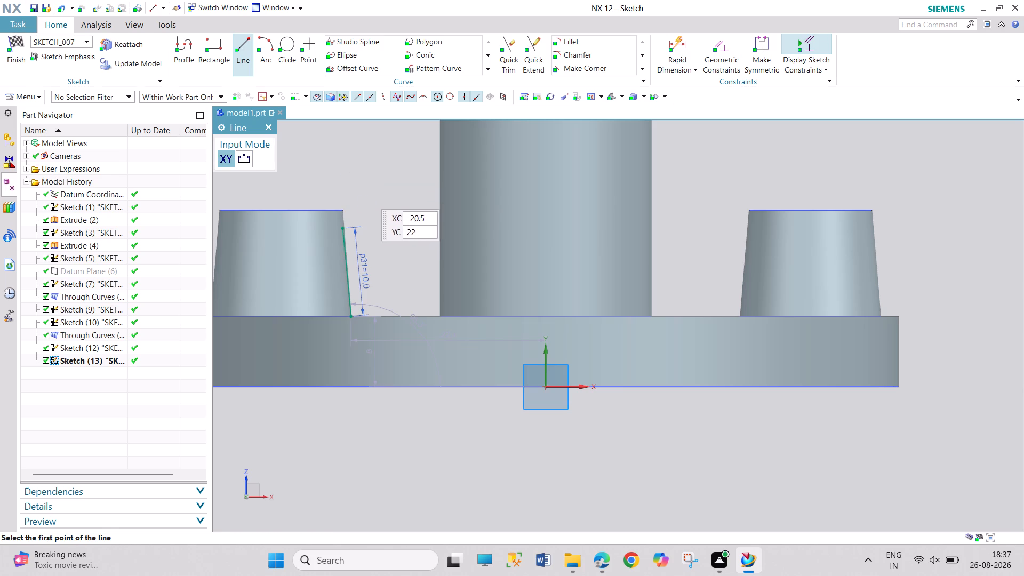
pyautogui.press('Escape')
pyautogui.press('Escape')
# Draw a horizontal line about 22 mm long from the slanted line's lower end to the centre of the central cylinder's base circle.
pyautogui.scroll(4, 388, 274)
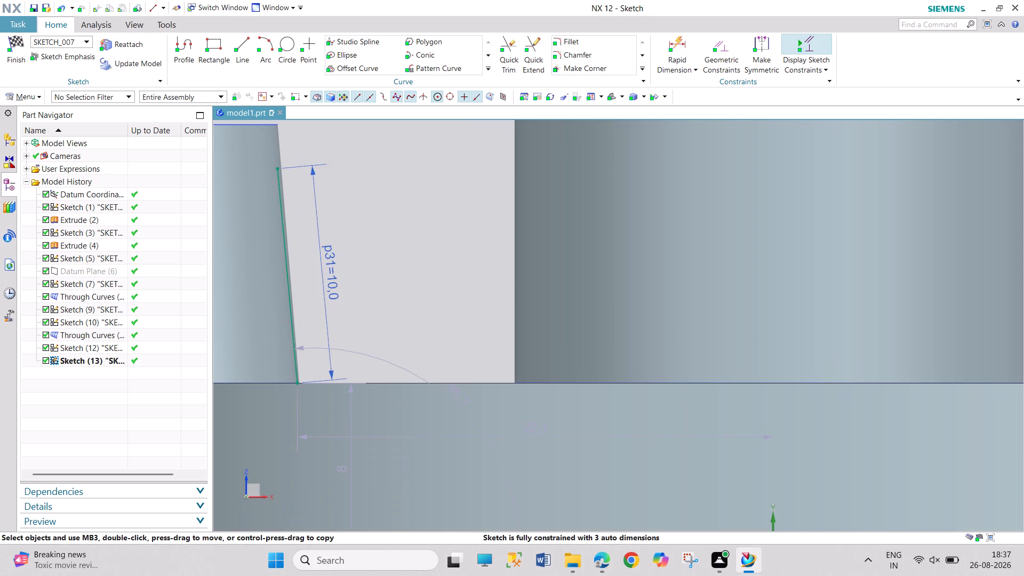
pyautogui.scroll(5, 279, 247)
pyautogui.scroll(-6, 275, 247)
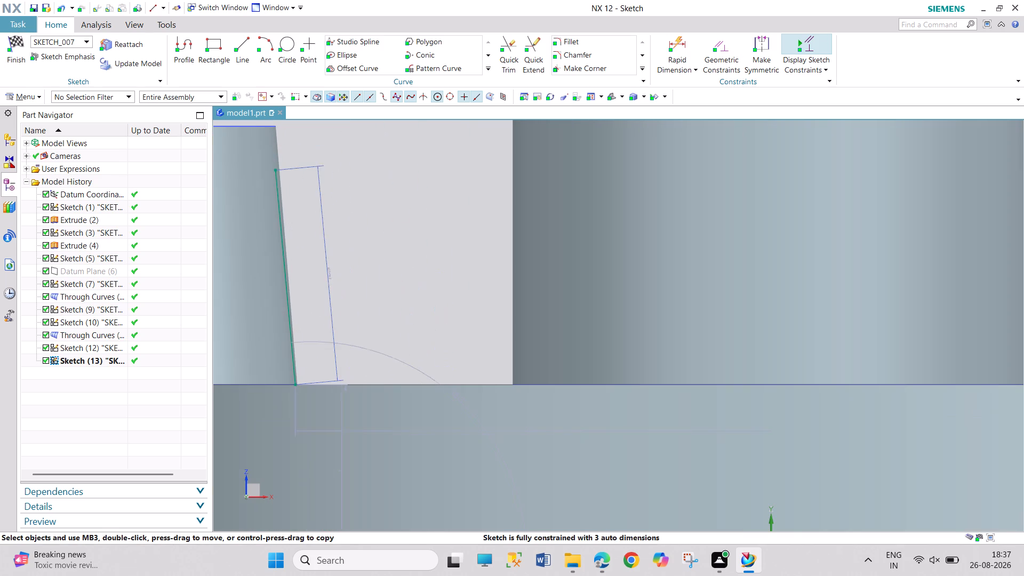
pyautogui.moveTo(382, 252); pyautogui.dragTo(372, 314, button='middle')
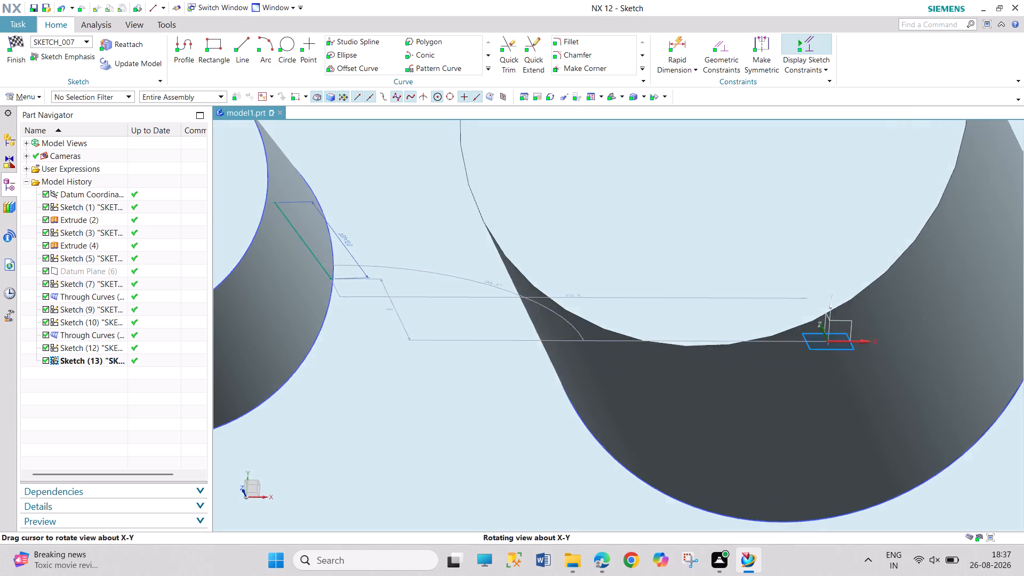
pyautogui.moveTo(372, 314); pyautogui.dragTo(379, 307, button='middle')
pyautogui.moveTo(379, 307); pyautogui.dragTo(382, 290, button='middle')
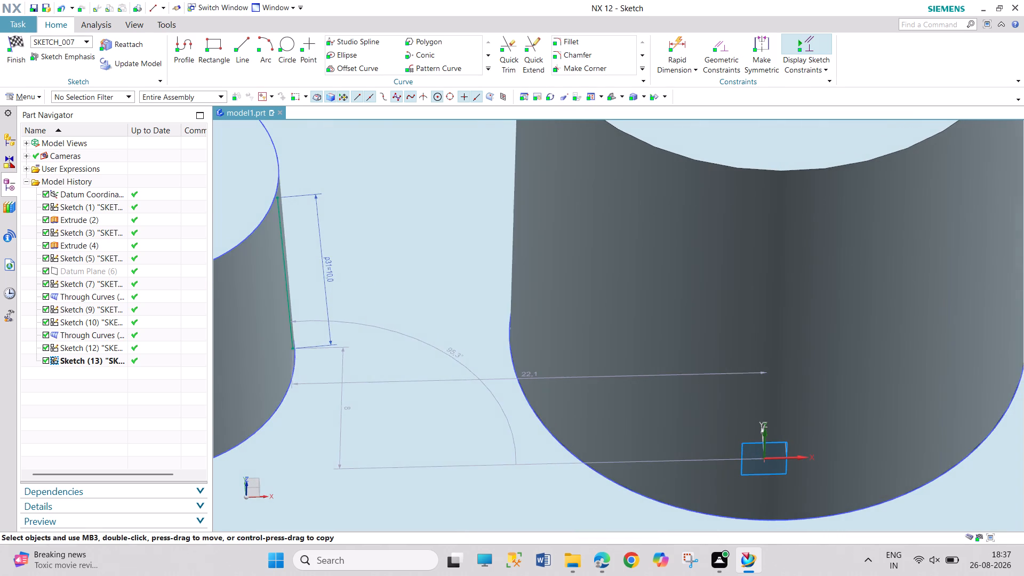
pyautogui.middleClick(382, 290)
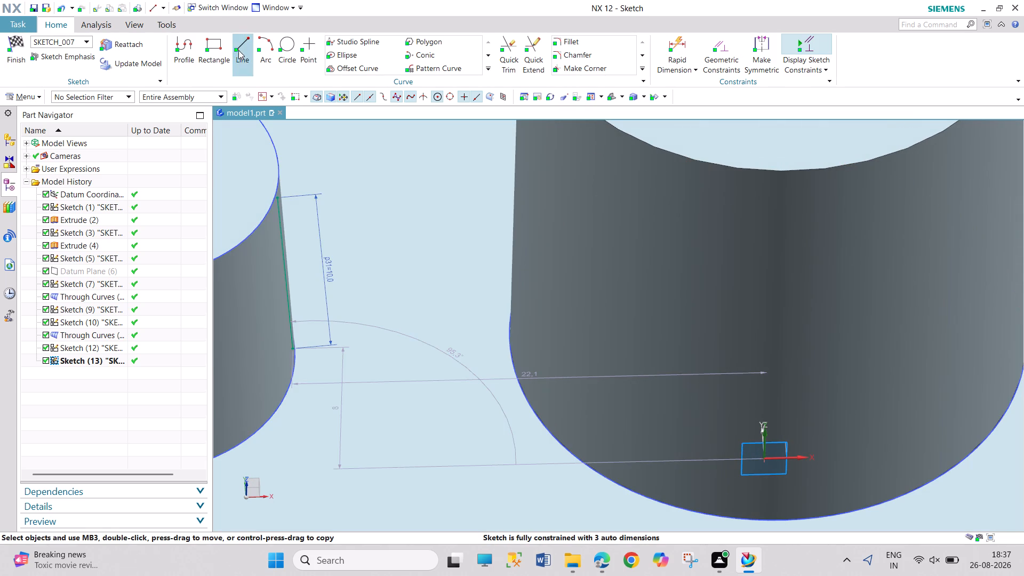
pyautogui.click(238, 50)
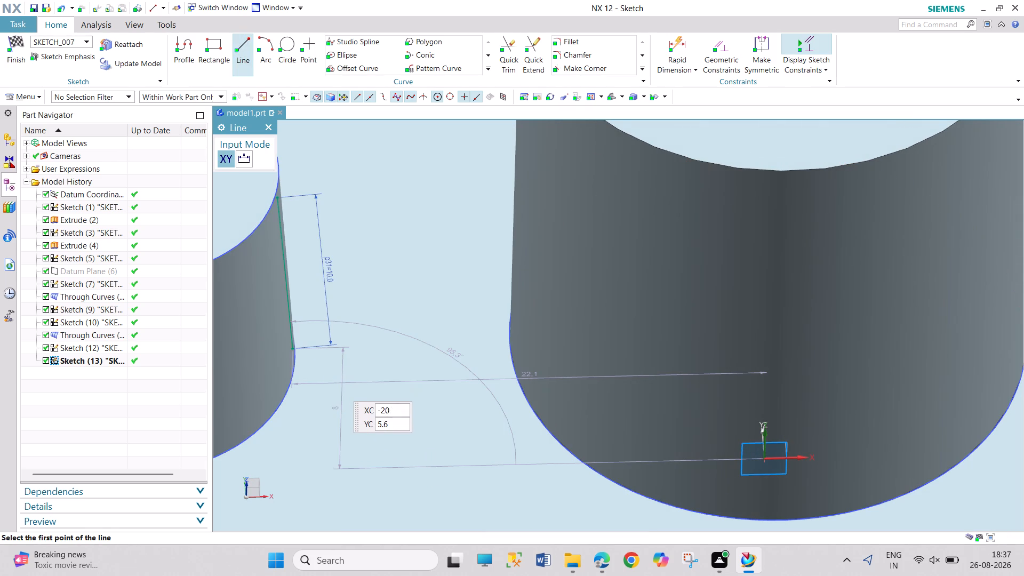
pyautogui.moveTo(336, 383); pyautogui.dragTo(317, 375, button='middle')
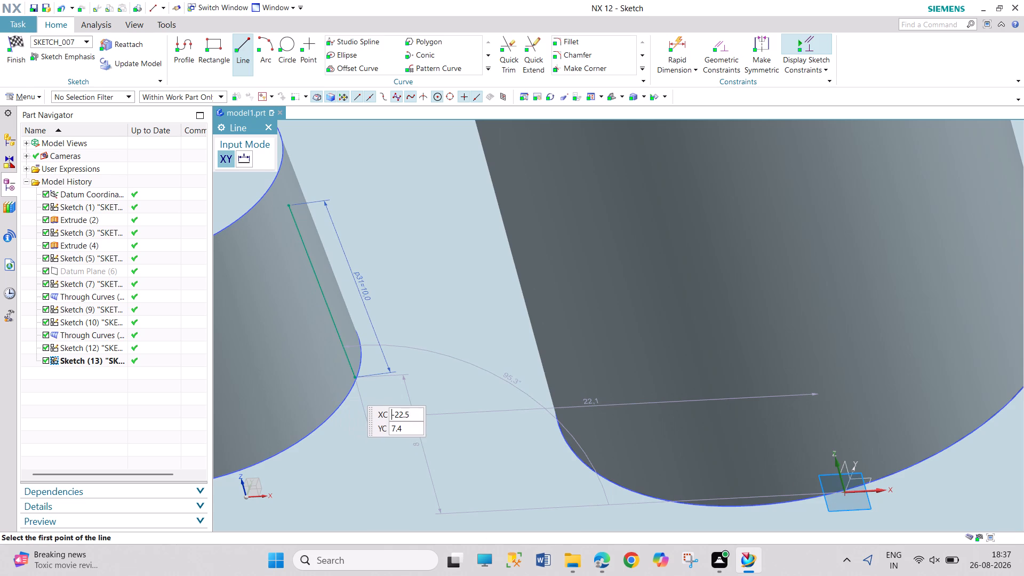
pyautogui.click(355, 378)
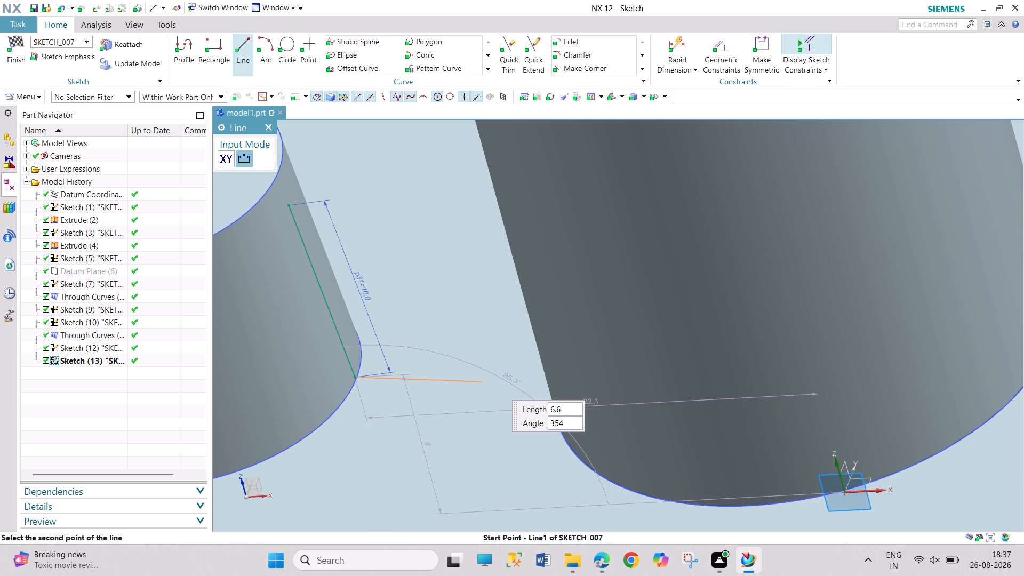
pyautogui.moveTo(488, 366); pyautogui.dragTo(521, 372, button='middle')
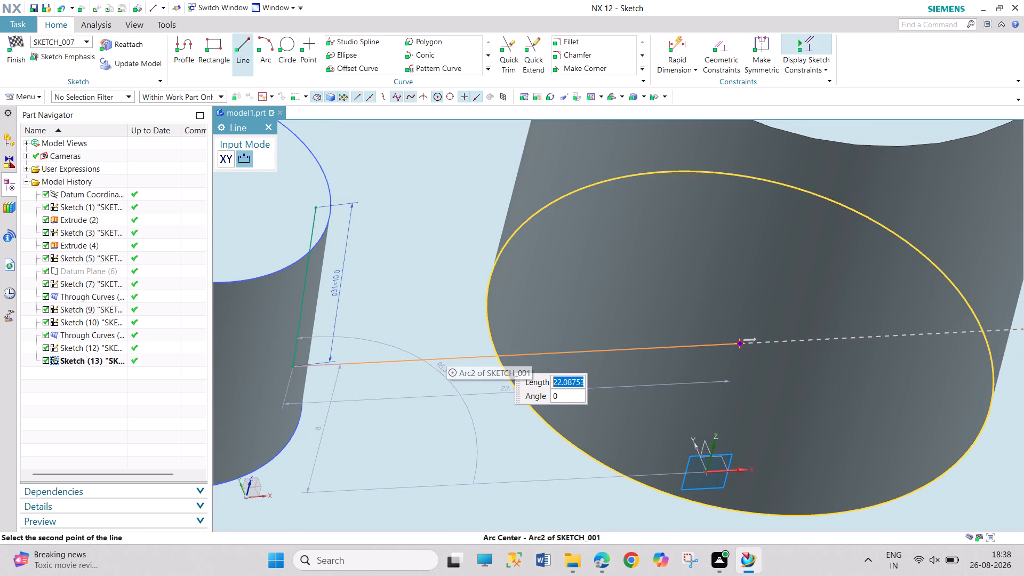
pyautogui.click(497, 355)
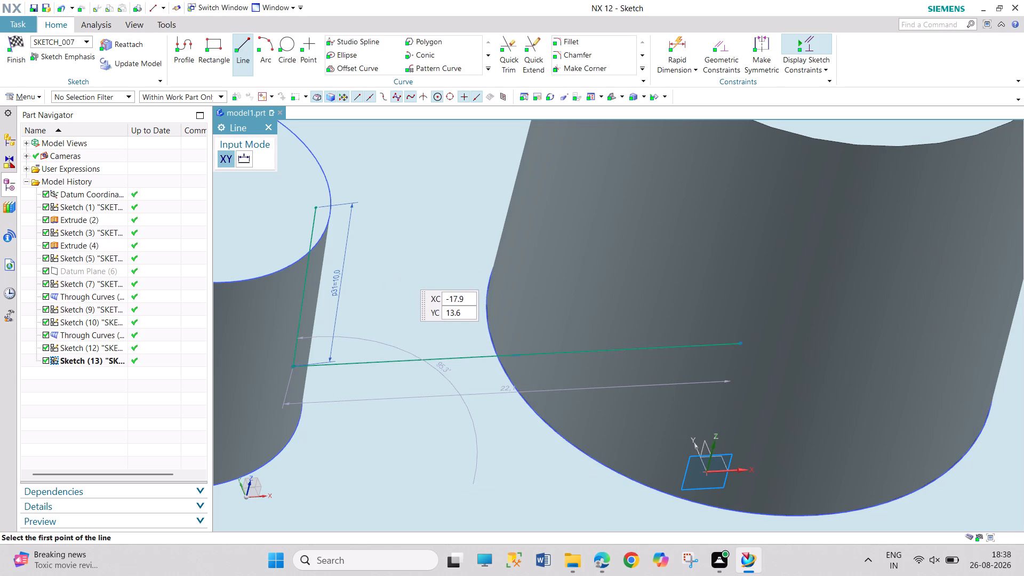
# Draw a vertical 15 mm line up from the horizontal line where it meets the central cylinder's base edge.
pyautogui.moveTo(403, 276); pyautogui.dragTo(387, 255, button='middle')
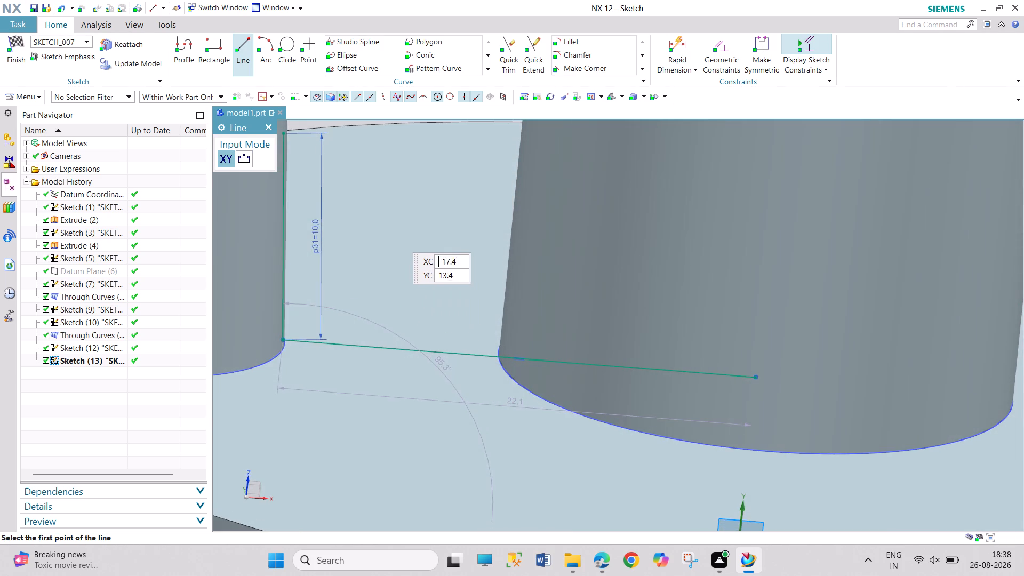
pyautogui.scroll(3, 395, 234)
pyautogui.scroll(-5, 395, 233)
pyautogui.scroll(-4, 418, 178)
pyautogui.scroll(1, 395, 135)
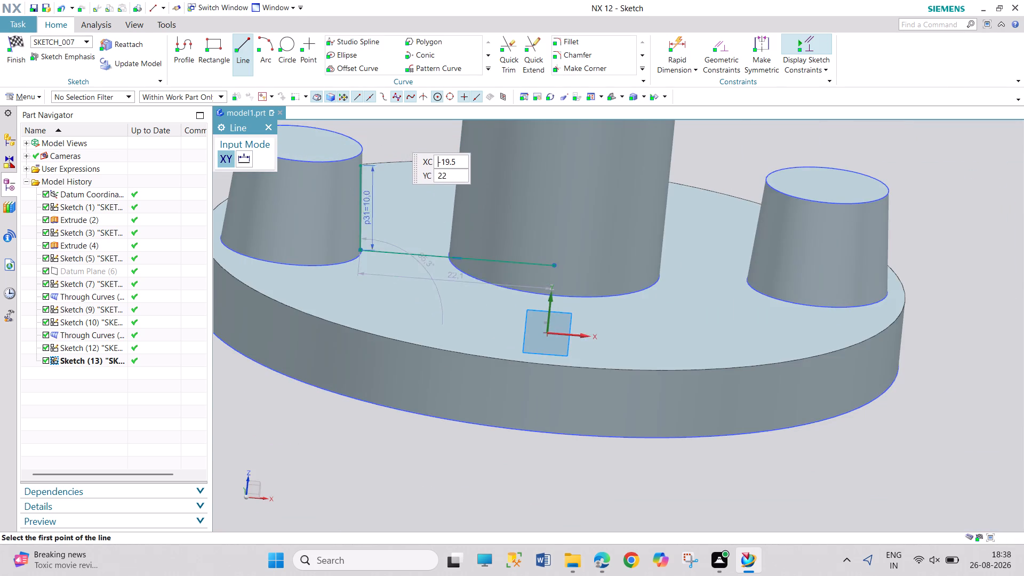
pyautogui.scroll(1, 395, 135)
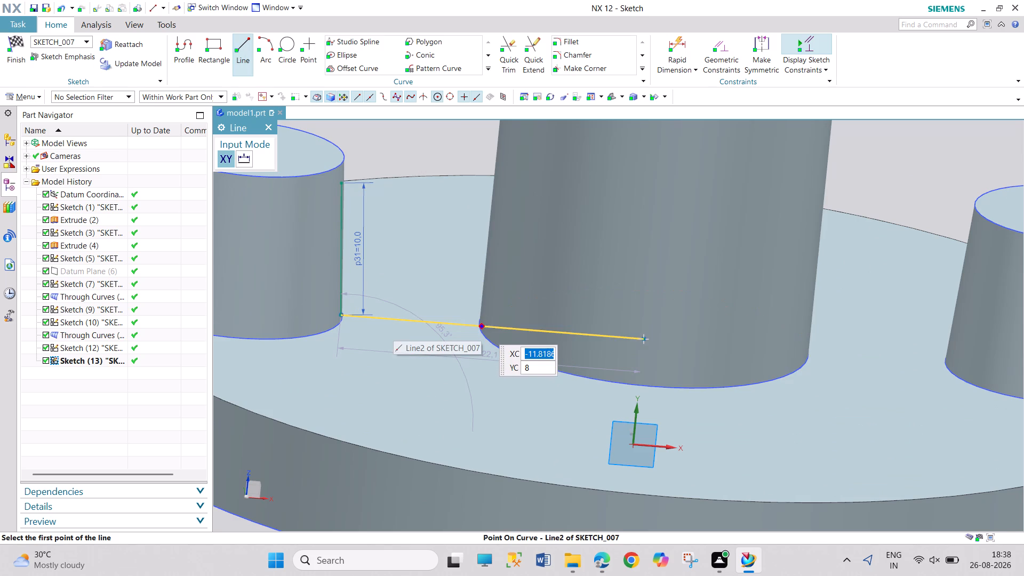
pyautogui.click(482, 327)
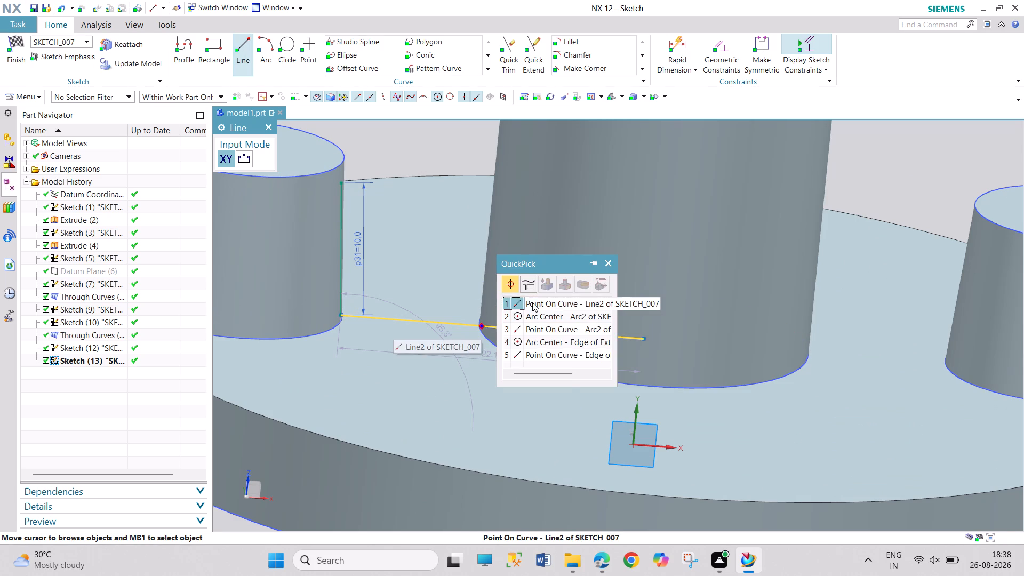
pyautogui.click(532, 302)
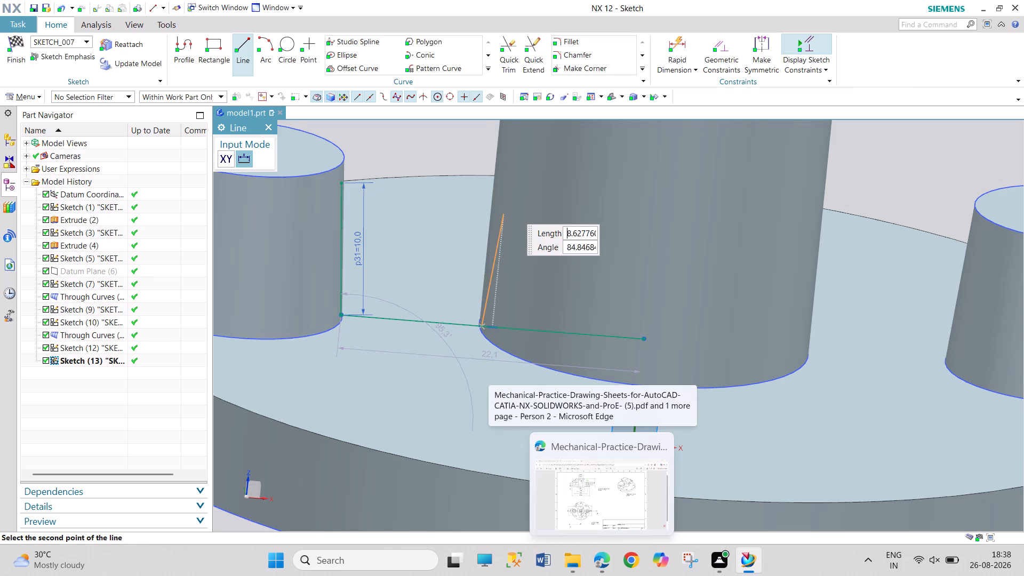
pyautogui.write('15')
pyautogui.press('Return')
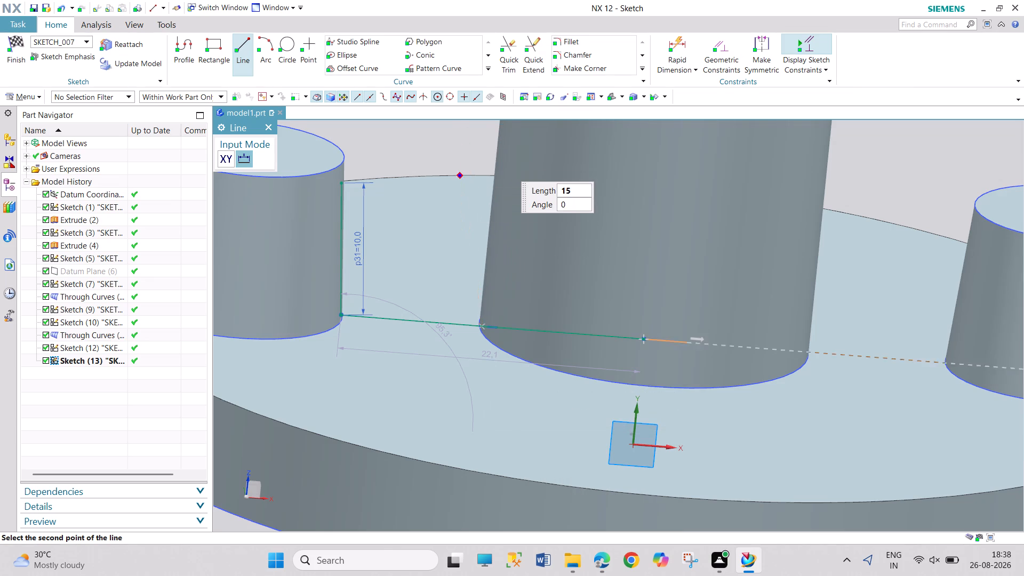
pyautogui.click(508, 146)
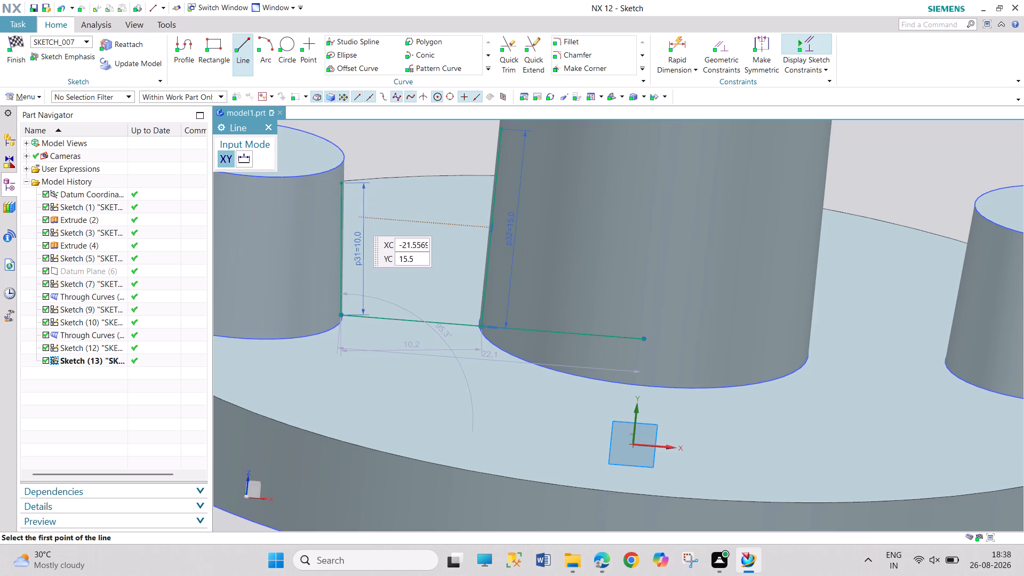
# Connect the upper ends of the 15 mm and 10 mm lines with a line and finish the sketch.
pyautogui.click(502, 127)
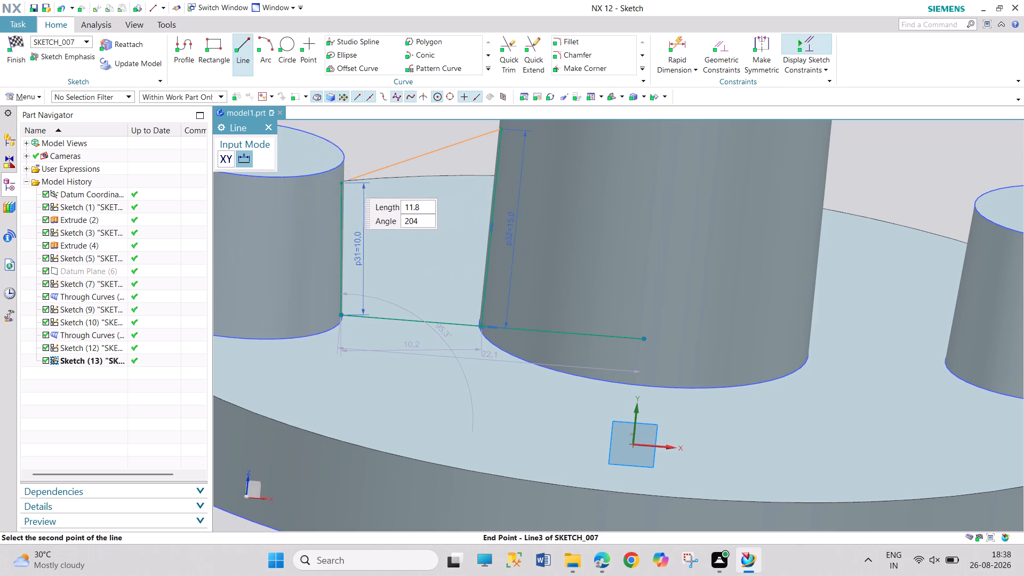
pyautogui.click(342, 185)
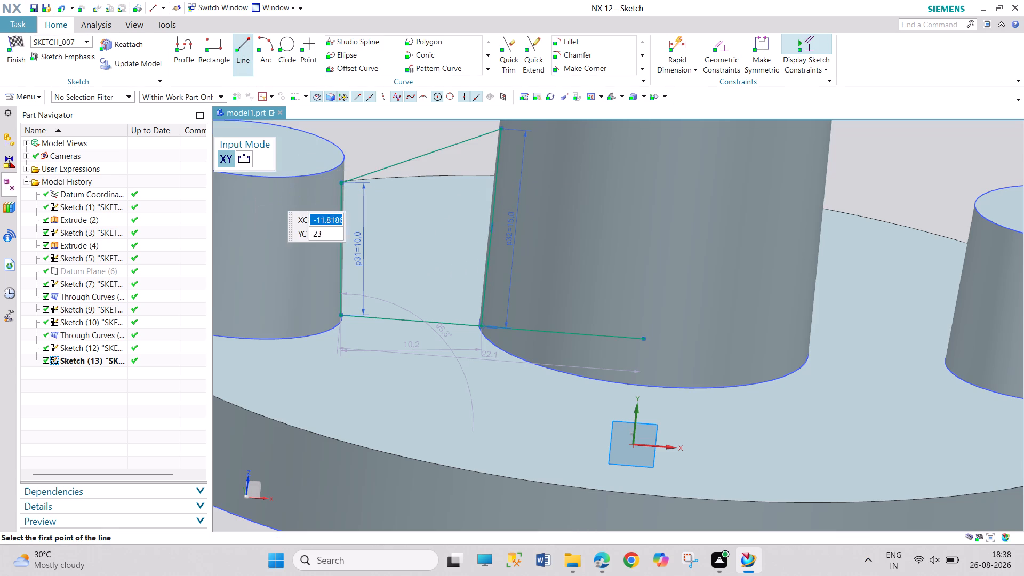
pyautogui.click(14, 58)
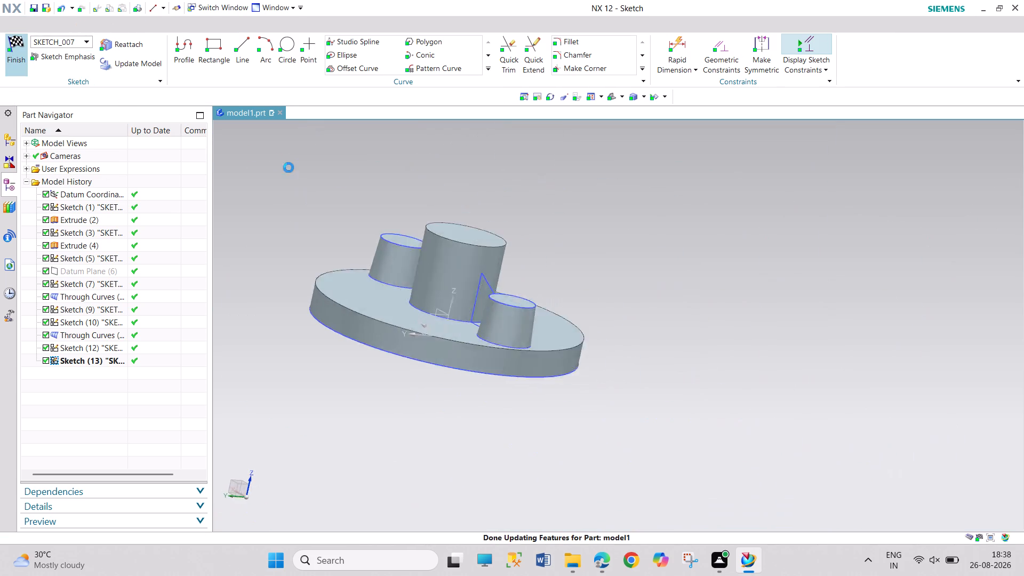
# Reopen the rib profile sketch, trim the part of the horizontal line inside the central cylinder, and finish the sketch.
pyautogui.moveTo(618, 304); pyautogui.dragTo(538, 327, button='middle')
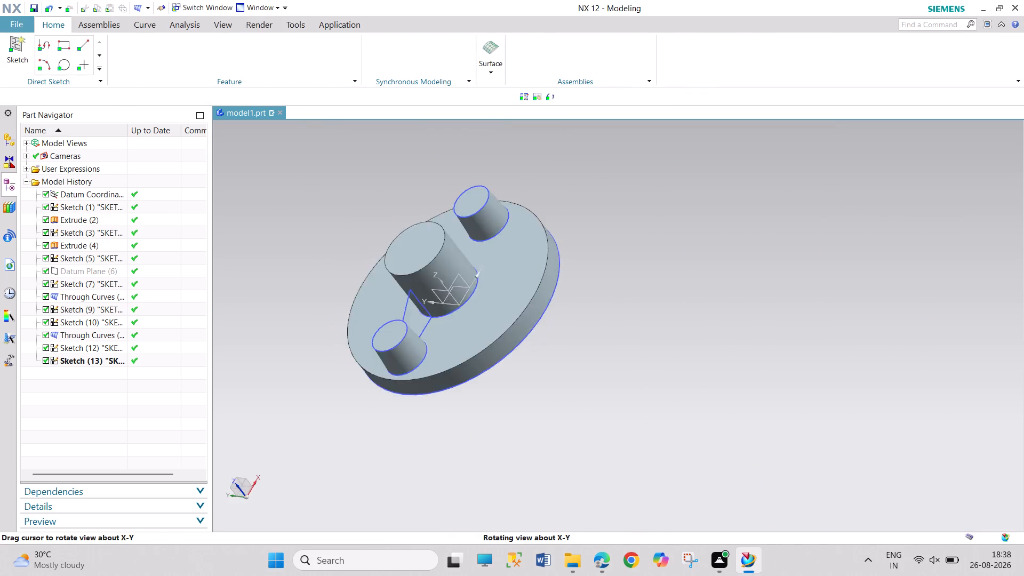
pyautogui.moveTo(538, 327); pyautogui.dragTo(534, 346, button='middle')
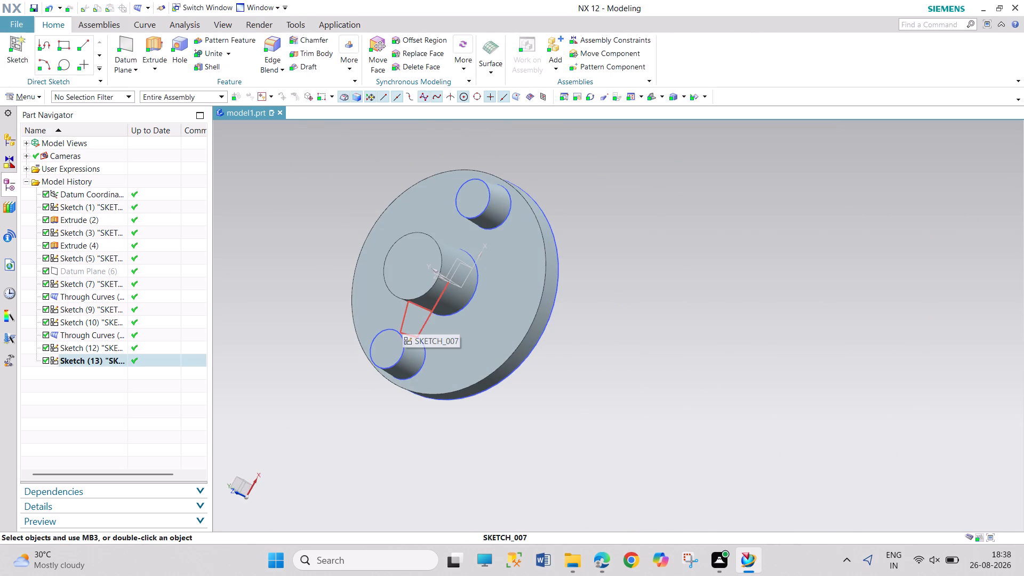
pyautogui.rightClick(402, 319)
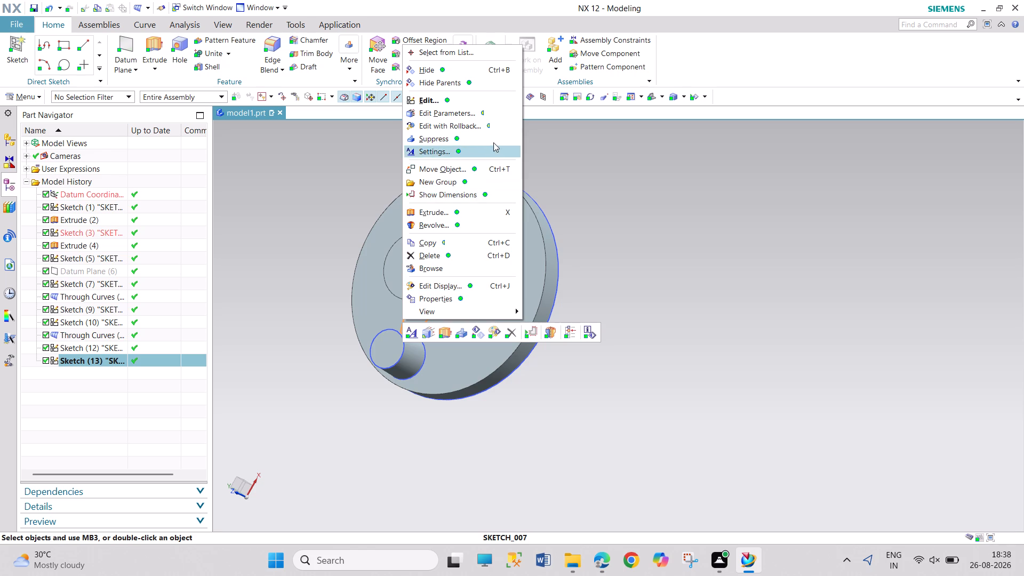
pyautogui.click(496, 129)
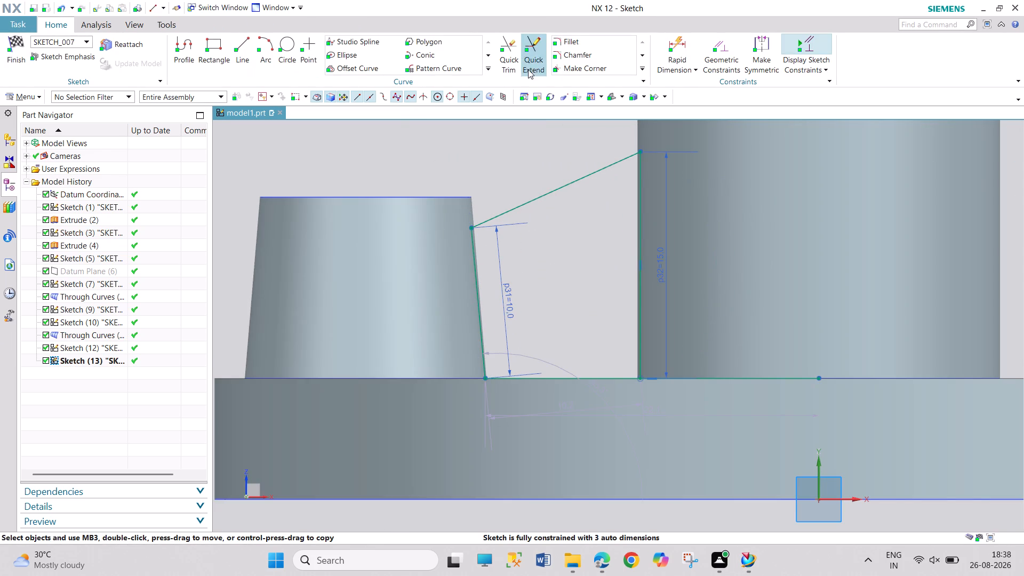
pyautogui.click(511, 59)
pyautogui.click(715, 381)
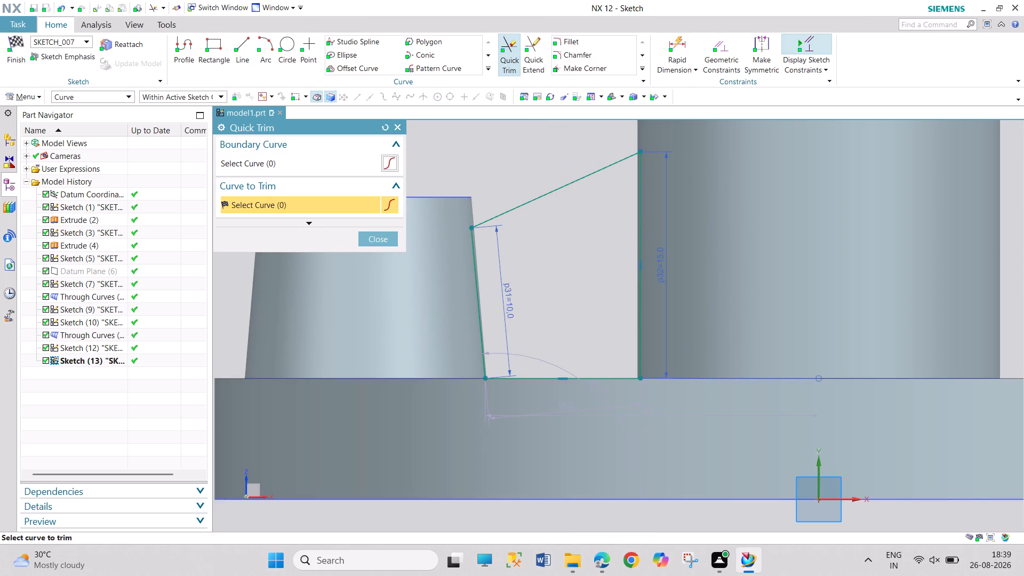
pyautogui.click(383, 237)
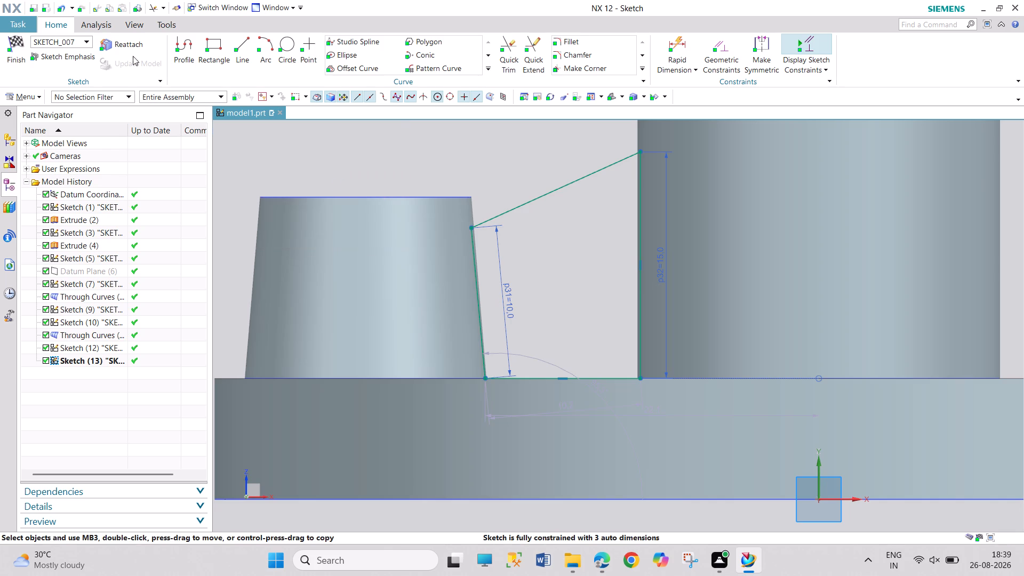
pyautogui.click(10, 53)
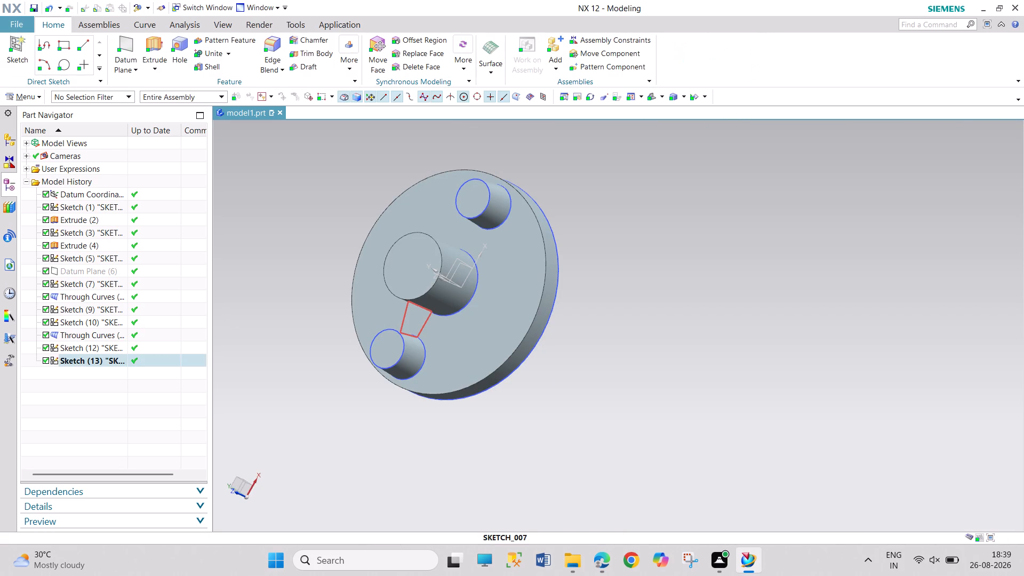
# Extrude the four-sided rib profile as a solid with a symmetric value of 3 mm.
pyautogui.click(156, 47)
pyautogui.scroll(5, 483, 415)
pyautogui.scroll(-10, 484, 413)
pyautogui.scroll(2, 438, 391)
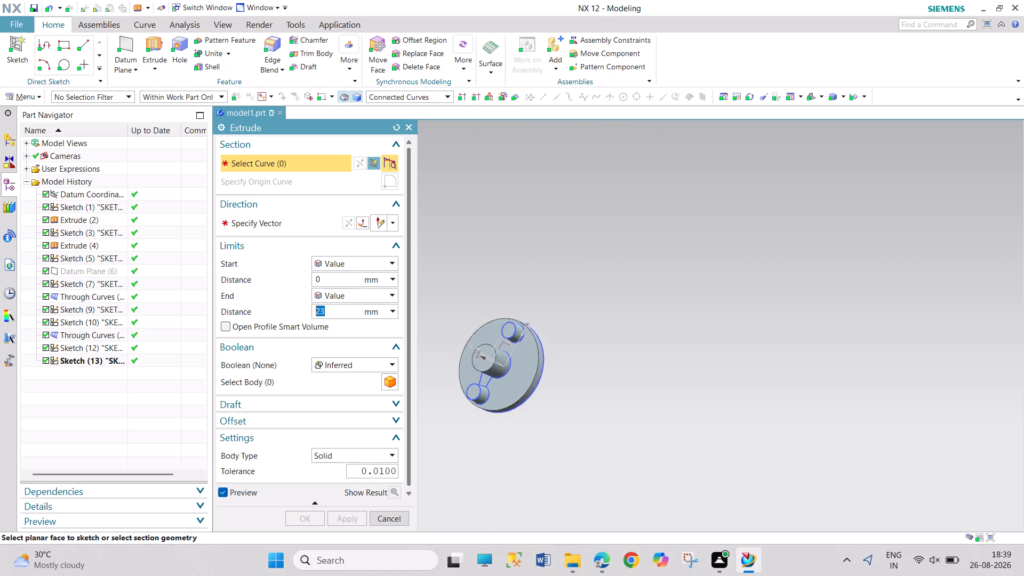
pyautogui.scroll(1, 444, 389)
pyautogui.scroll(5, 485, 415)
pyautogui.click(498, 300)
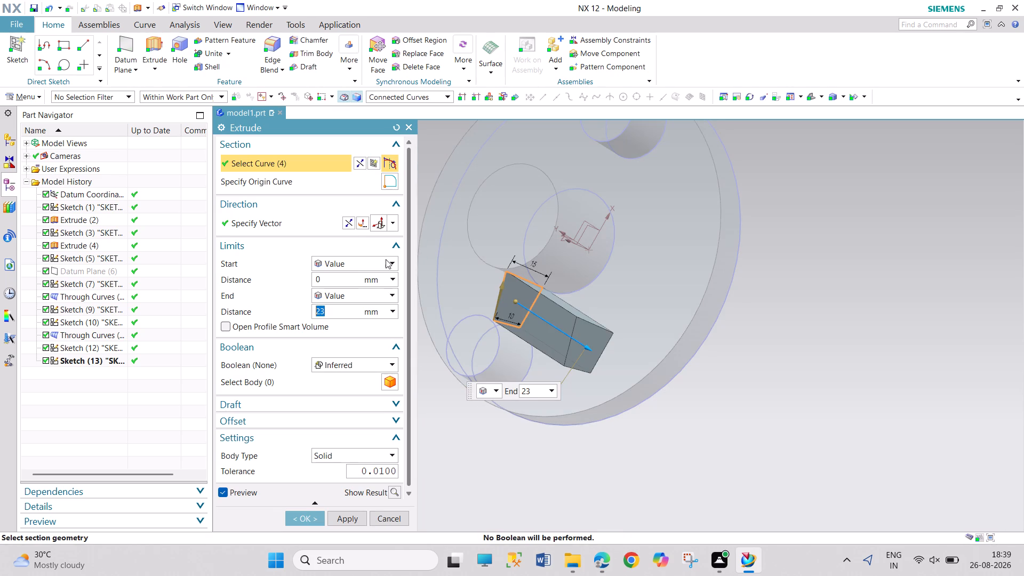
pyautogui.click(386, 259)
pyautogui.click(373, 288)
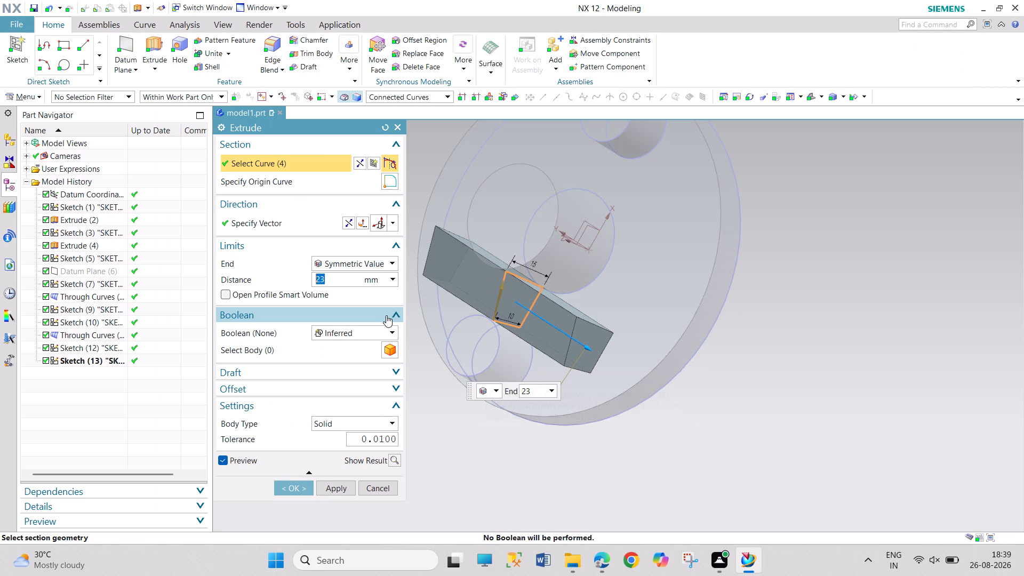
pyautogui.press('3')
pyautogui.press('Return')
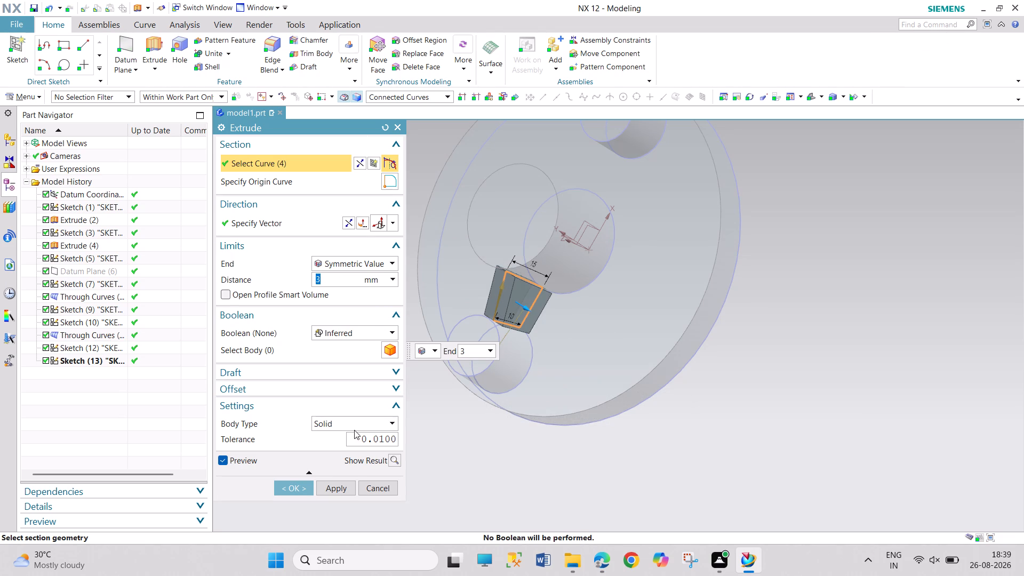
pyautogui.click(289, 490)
# Examine from several angles how the extruded rib meets the side boss and the central cylinder.
pyautogui.moveTo(406, 451); pyautogui.dragTo(402, 440, button='middle')
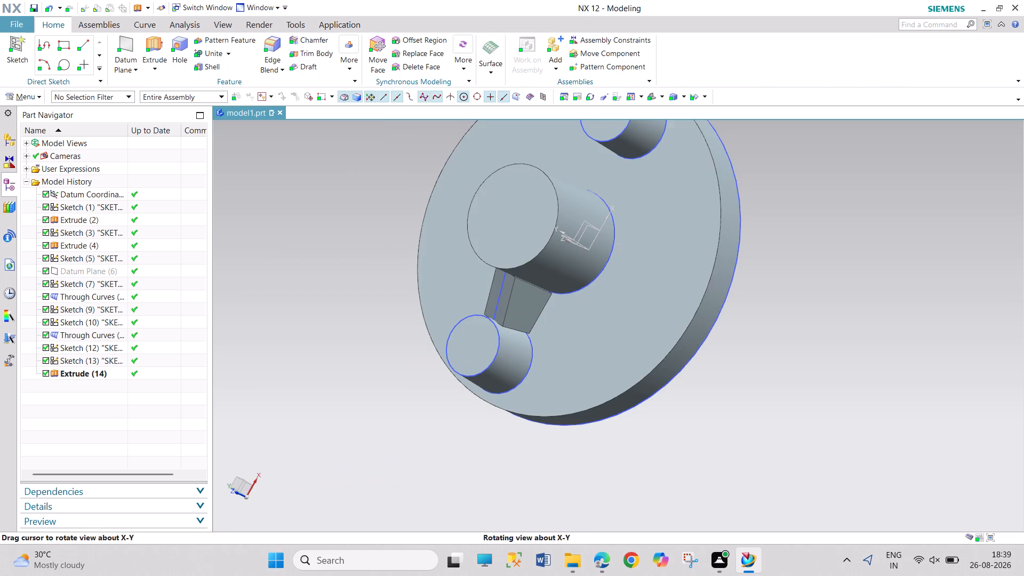
pyautogui.moveTo(402, 440); pyautogui.dragTo(400, 433, button='middle')
pyautogui.scroll(-5, 501, 290)
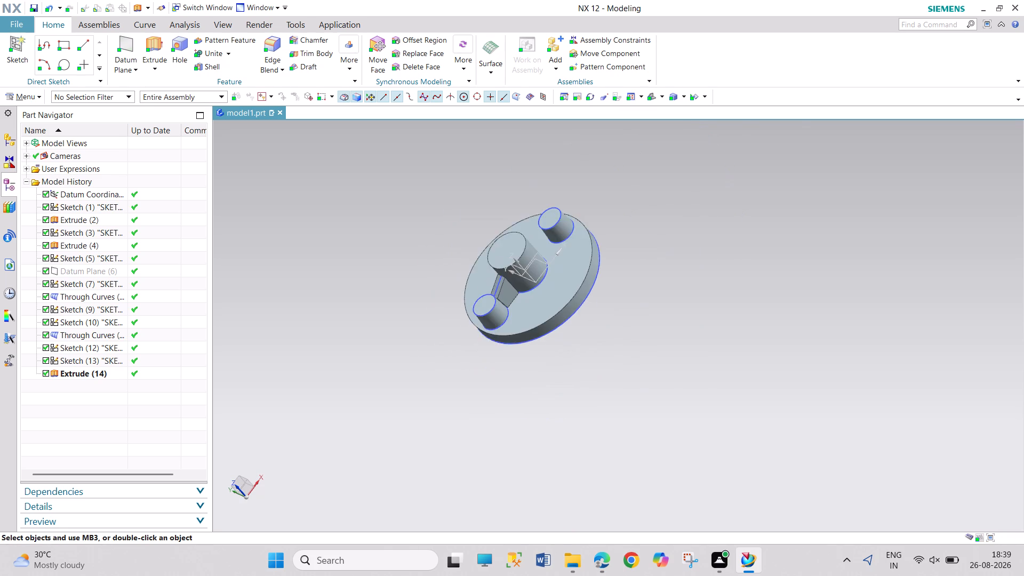
pyautogui.scroll(6, 500, 305)
pyautogui.scroll(7, 517, 252)
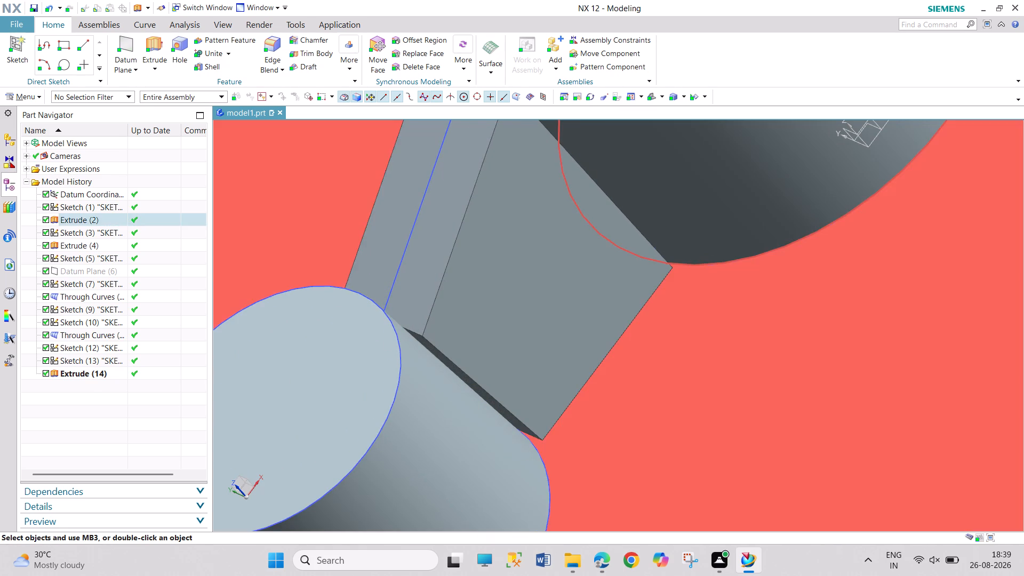
pyautogui.moveTo(666, 382); pyautogui.dragTo(637, 412, button='middle')
pyautogui.moveTo(648, 418); pyautogui.dragTo(657, 423, button='middle')
pyautogui.scroll(1, 656, 422)
pyautogui.middleClick(658, 423)
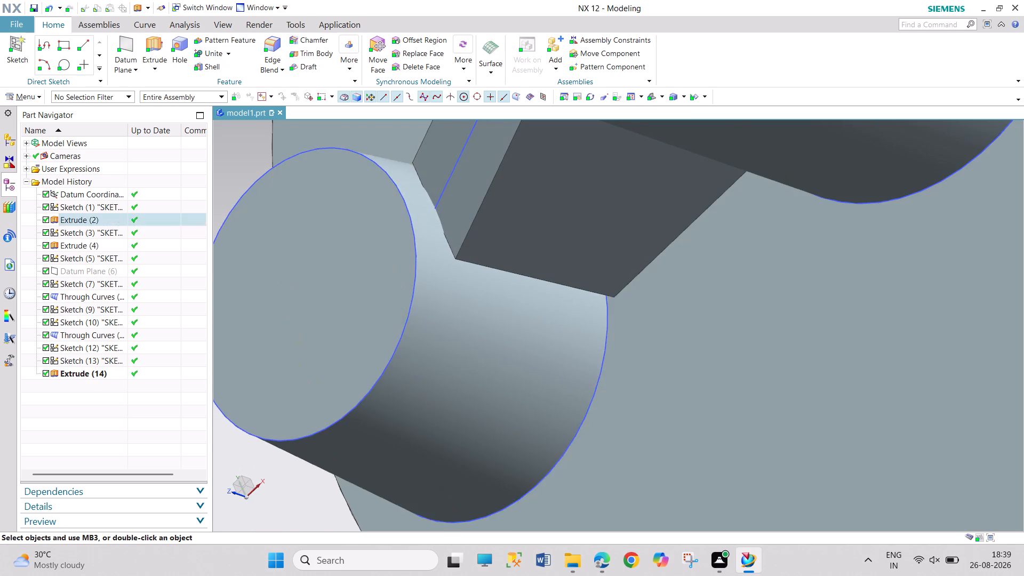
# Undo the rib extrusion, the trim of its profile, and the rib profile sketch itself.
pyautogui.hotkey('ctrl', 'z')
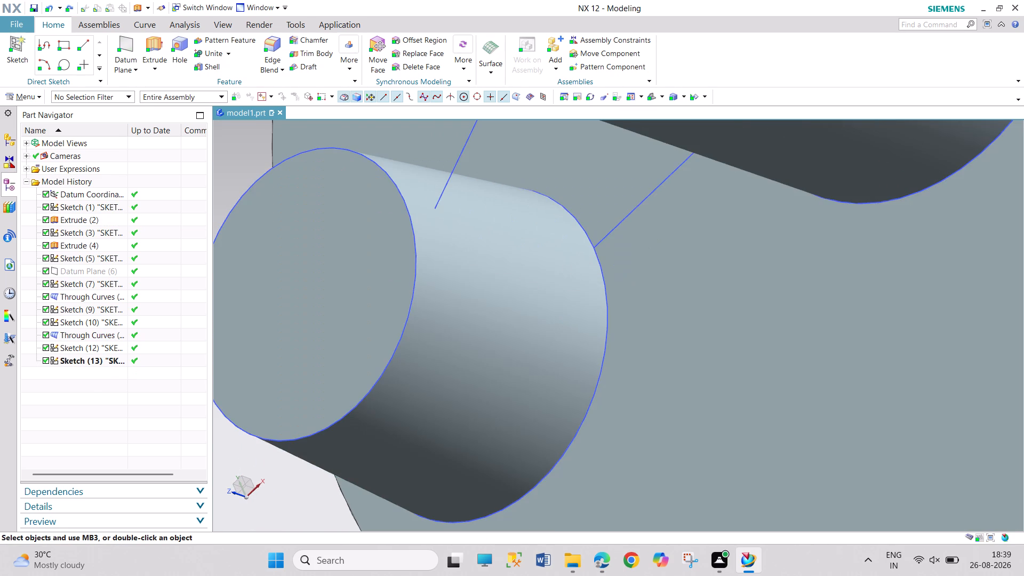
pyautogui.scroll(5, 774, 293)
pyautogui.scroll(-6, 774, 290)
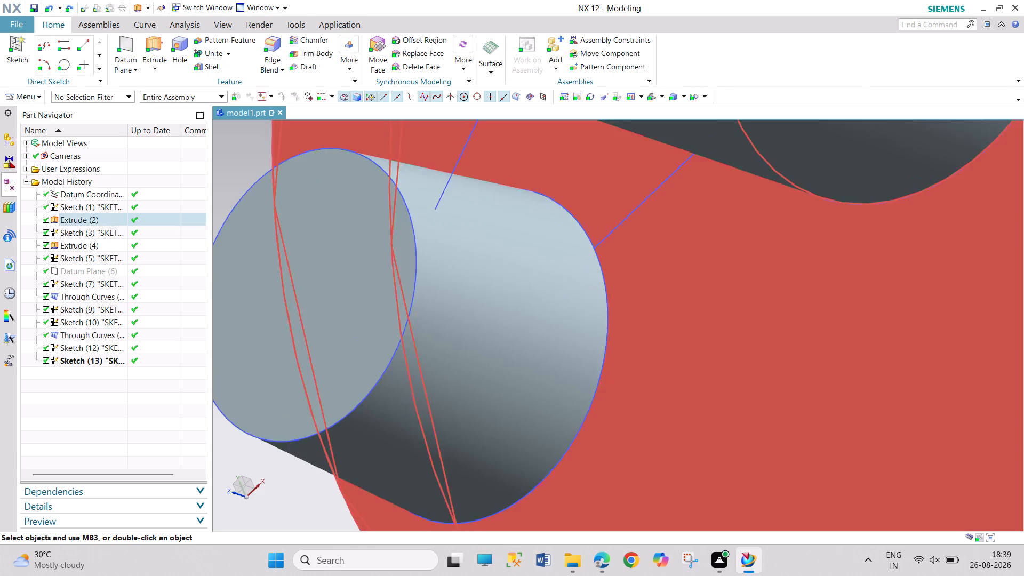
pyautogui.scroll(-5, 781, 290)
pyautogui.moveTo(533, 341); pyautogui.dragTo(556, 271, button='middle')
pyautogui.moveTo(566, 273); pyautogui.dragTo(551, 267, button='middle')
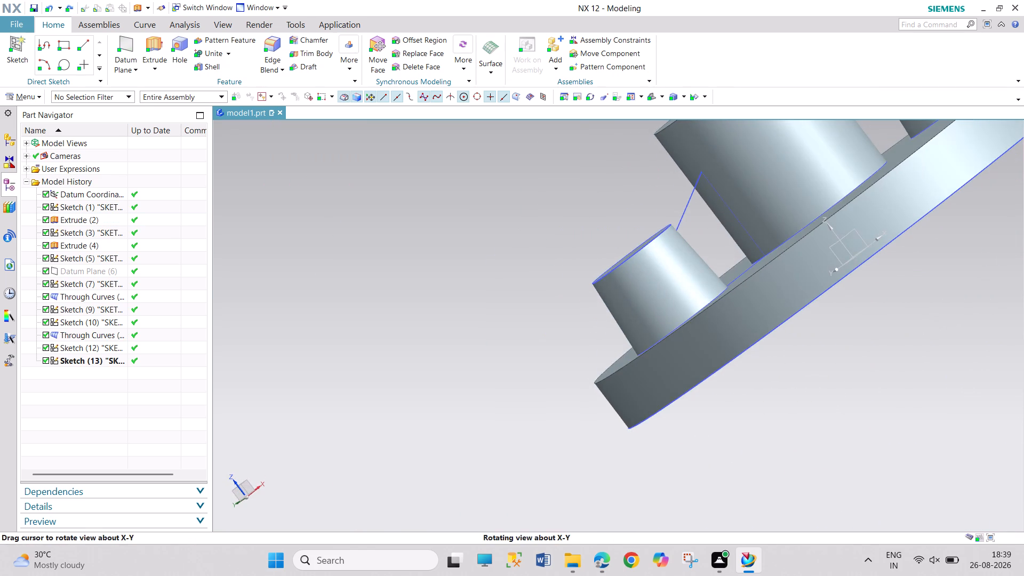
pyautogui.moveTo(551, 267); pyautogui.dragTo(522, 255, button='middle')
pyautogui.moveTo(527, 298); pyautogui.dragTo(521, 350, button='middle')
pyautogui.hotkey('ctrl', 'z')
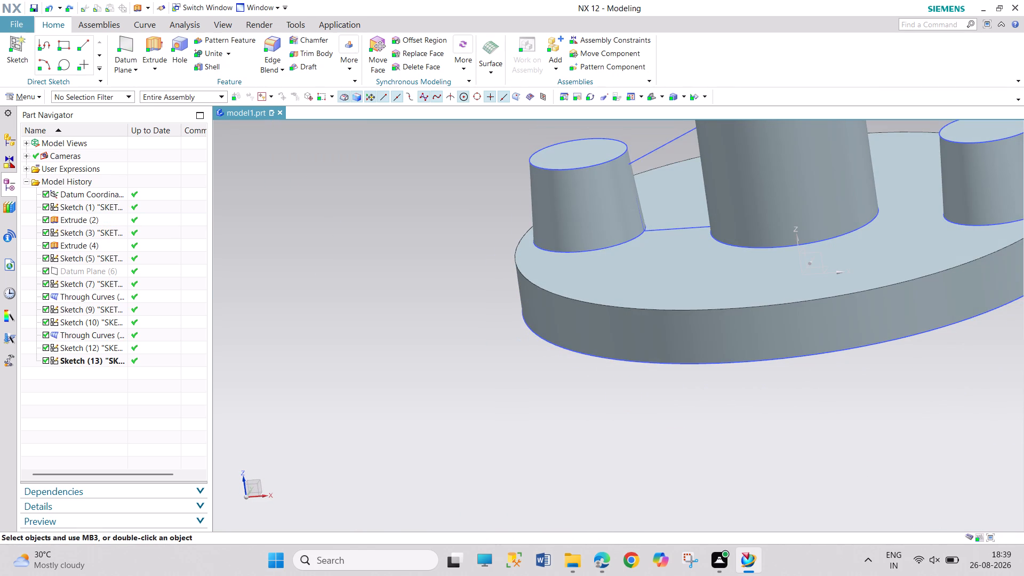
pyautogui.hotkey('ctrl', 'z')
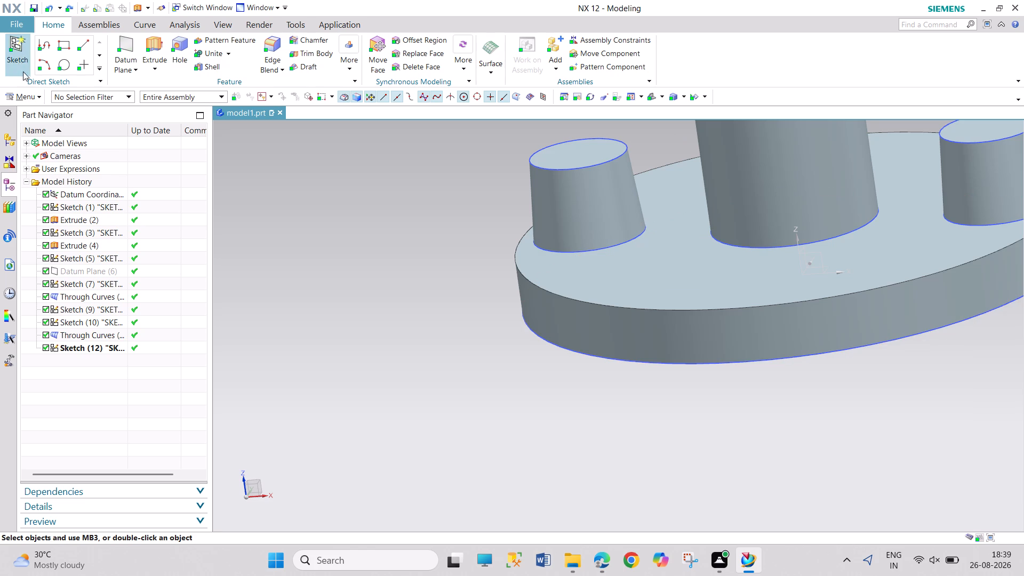
# Create a sketch in the task environment on the XZ plane of the datum coordinate system.
pyautogui.click(28, 97)
pyautogui.click(38, 150)
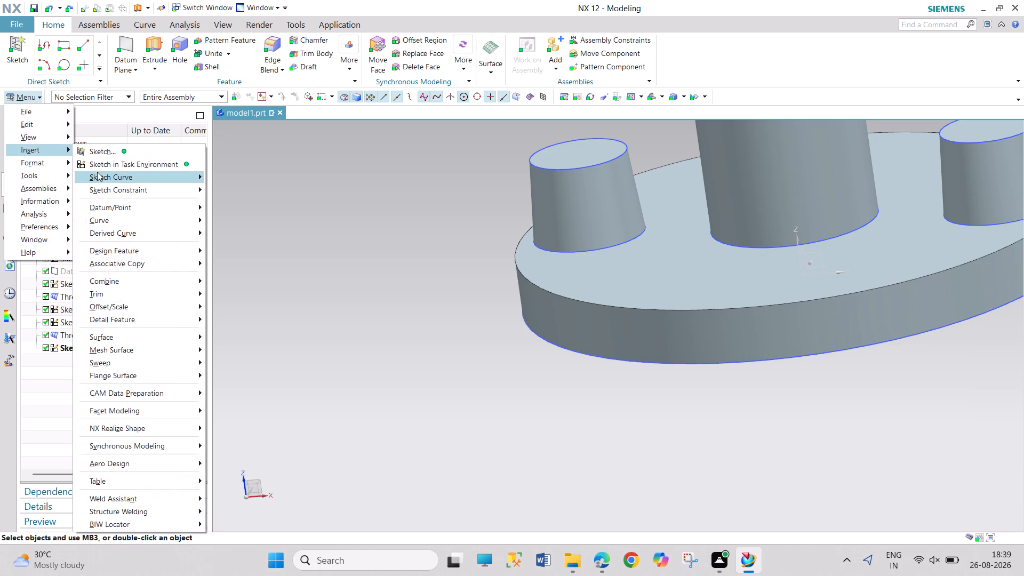
pyautogui.click(102, 165)
pyautogui.scroll(2, 768, 238)
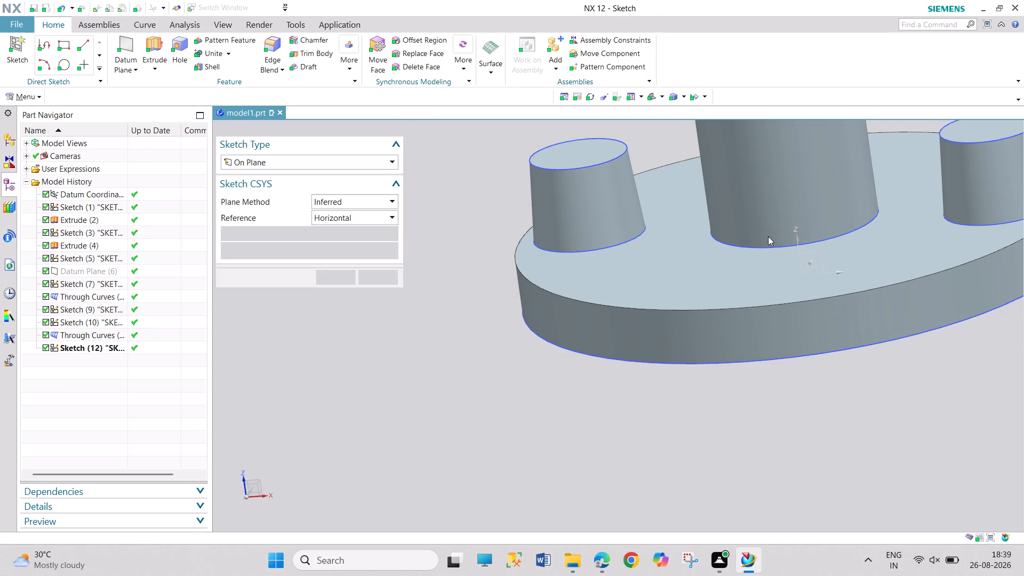
pyautogui.scroll(2, 768, 236)
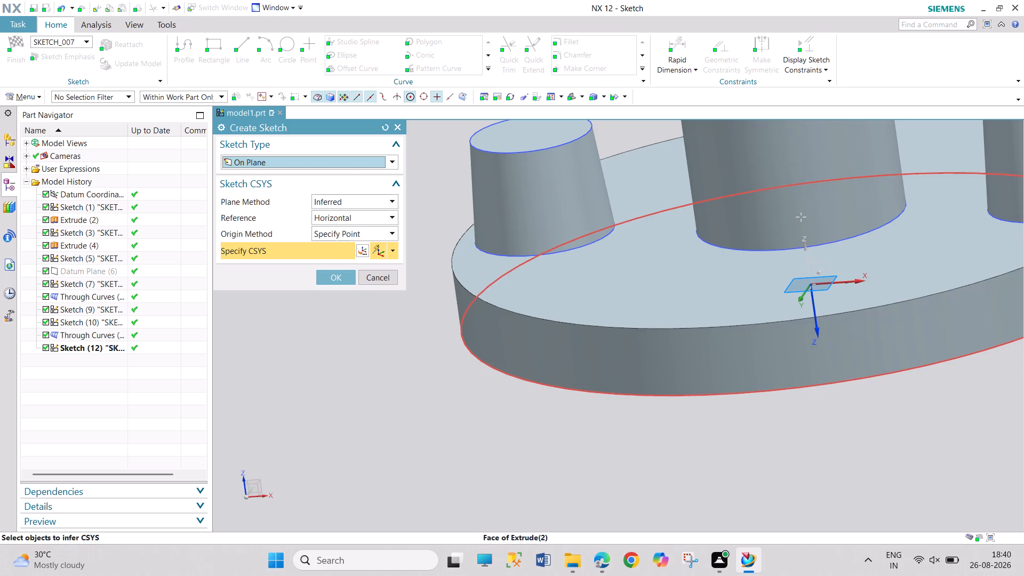
pyautogui.moveTo(847, 218); pyautogui.dragTo(796, 266, button='middle')
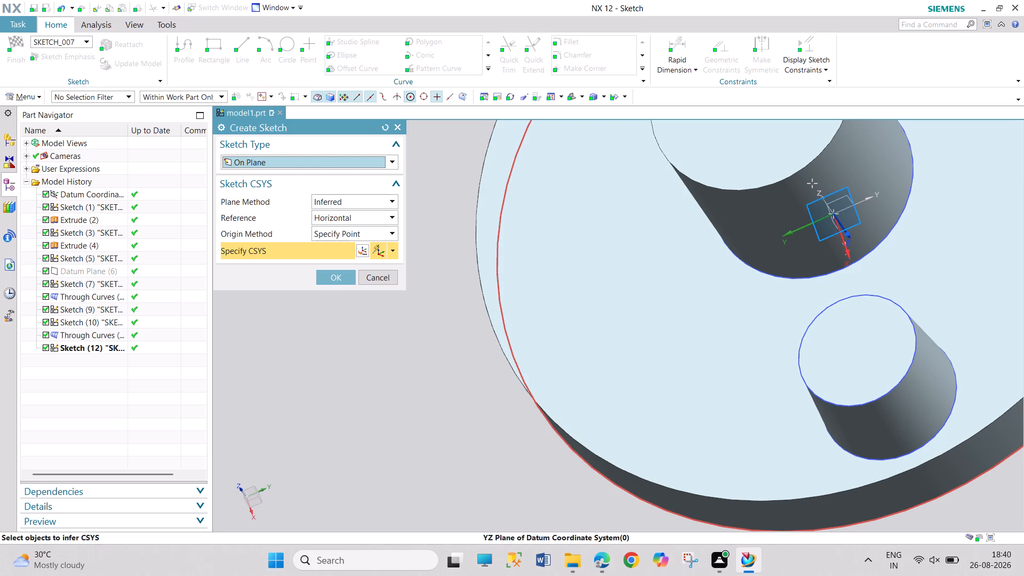
pyautogui.click(834, 224)
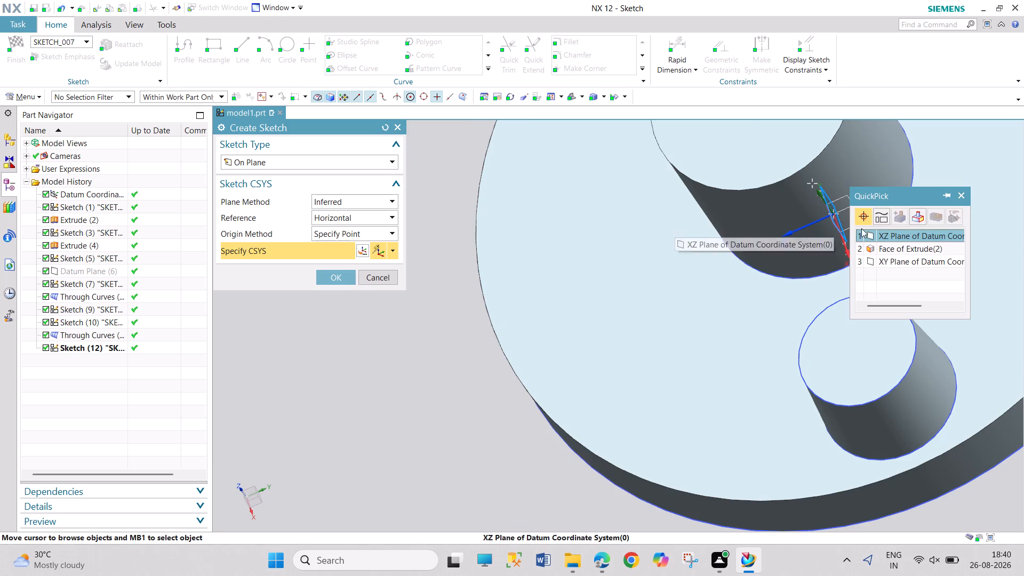
pyautogui.click(881, 233)
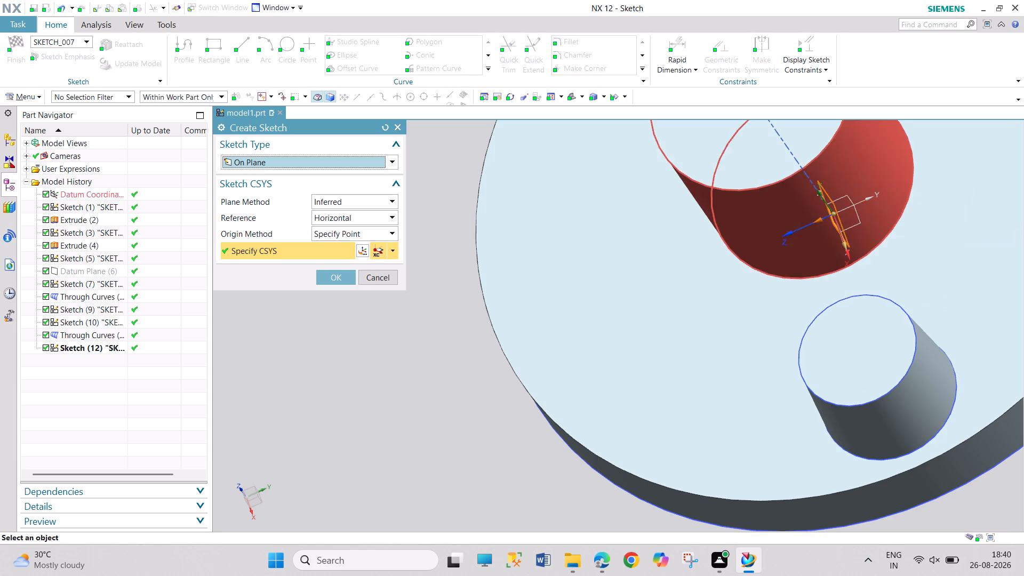
pyautogui.click(336, 283)
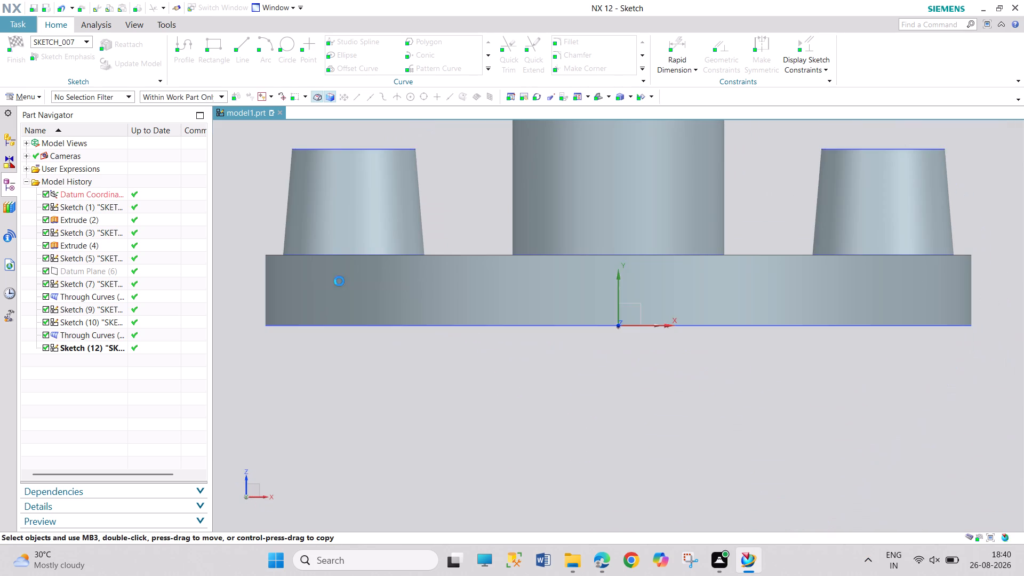
# Project the top and bottom edges of the negative-X side boss and of the central cylinder into the sketch.
pyautogui.scroll(2, 596, 213)
pyautogui.scroll(-2, 596, 213)
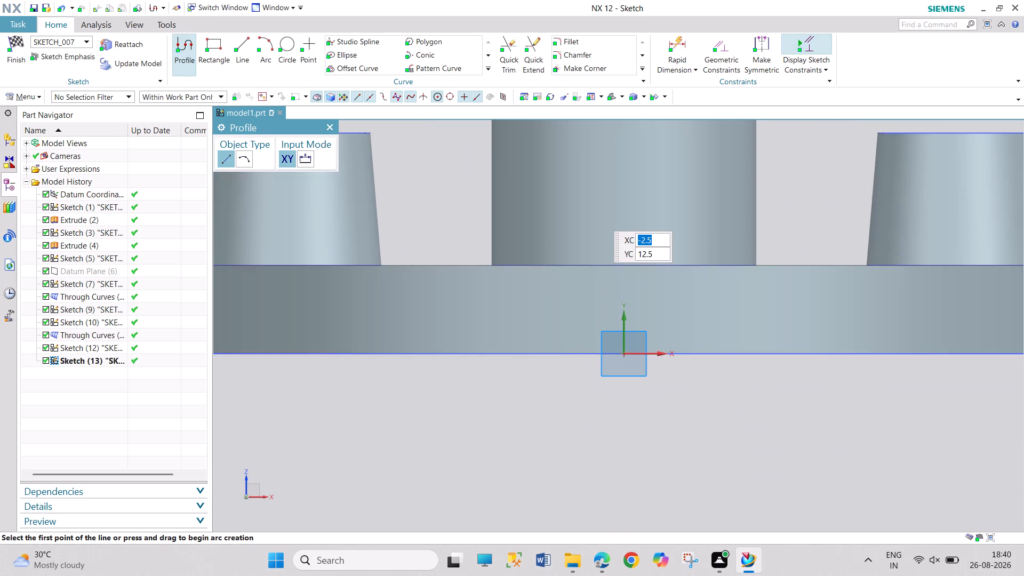
pyautogui.scroll(-1, 596, 213)
pyautogui.scroll(-4, 594, 169)
pyautogui.scroll(5, 587, 124)
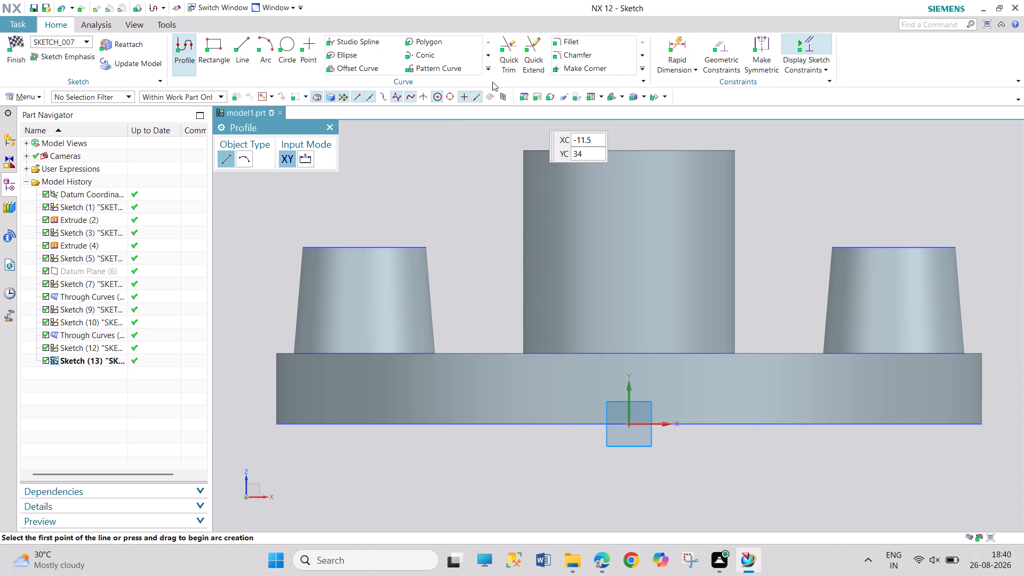
pyautogui.click(486, 68)
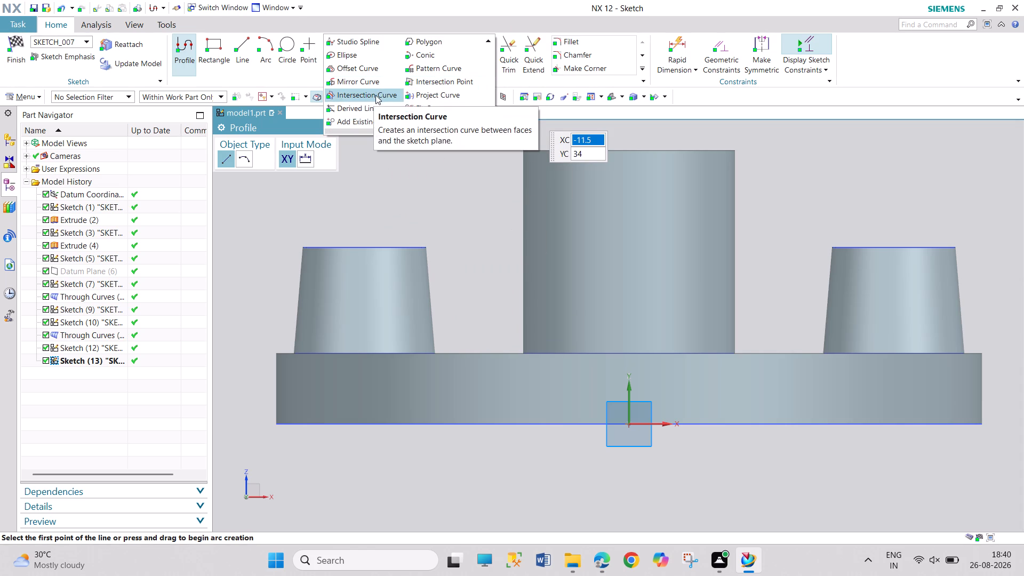
pyautogui.click(434, 94)
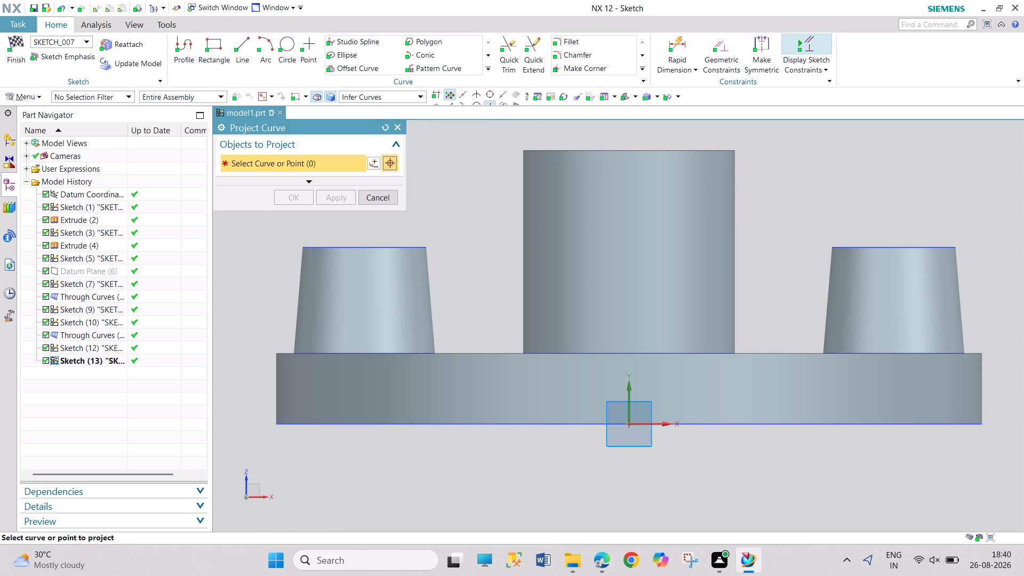
pyautogui.click(426, 271)
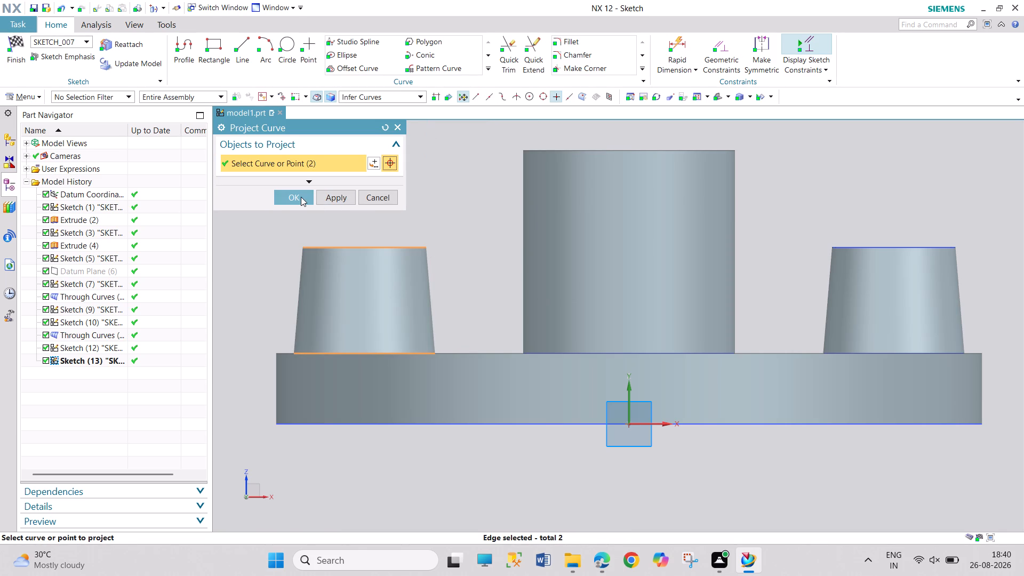
pyautogui.click(525, 234)
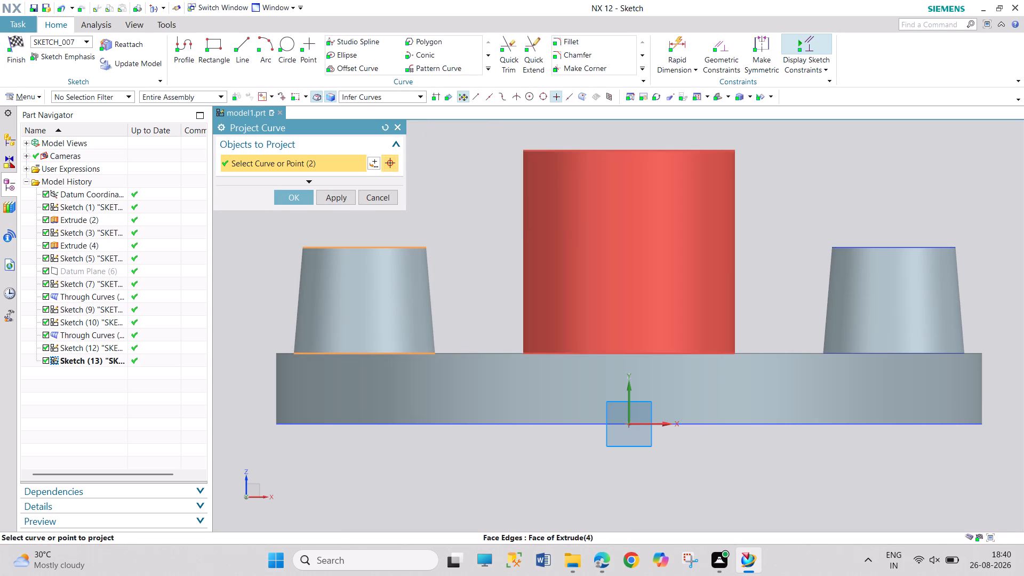
pyautogui.click(300, 199)
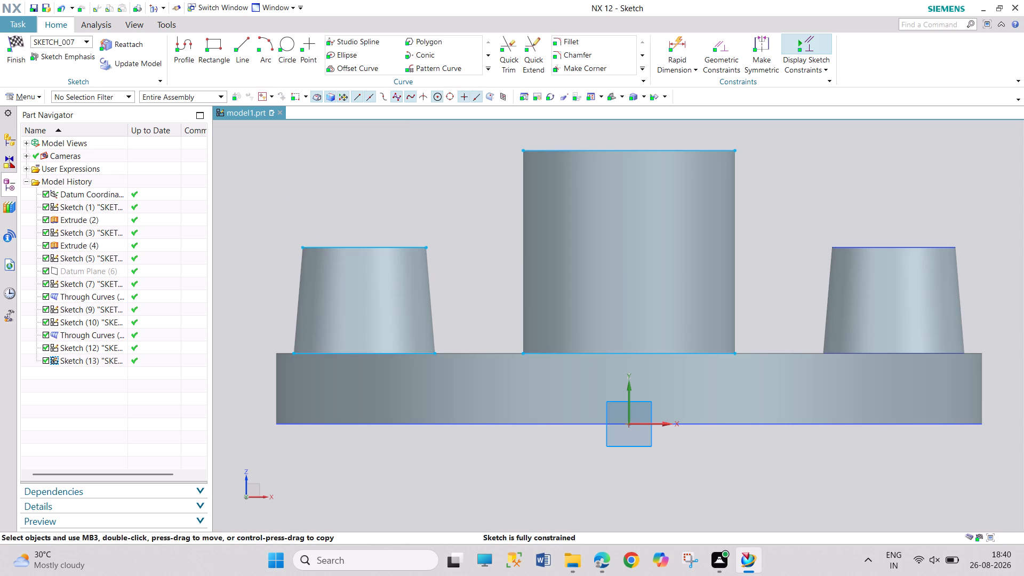
# Draw lines along the boss's slanted side and the cylinder's vertical side that face each other, joining the projected edges' endpoints.
pyautogui.moveTo(439, 220); pyautogui.dragTo(440, 237, button='middle')
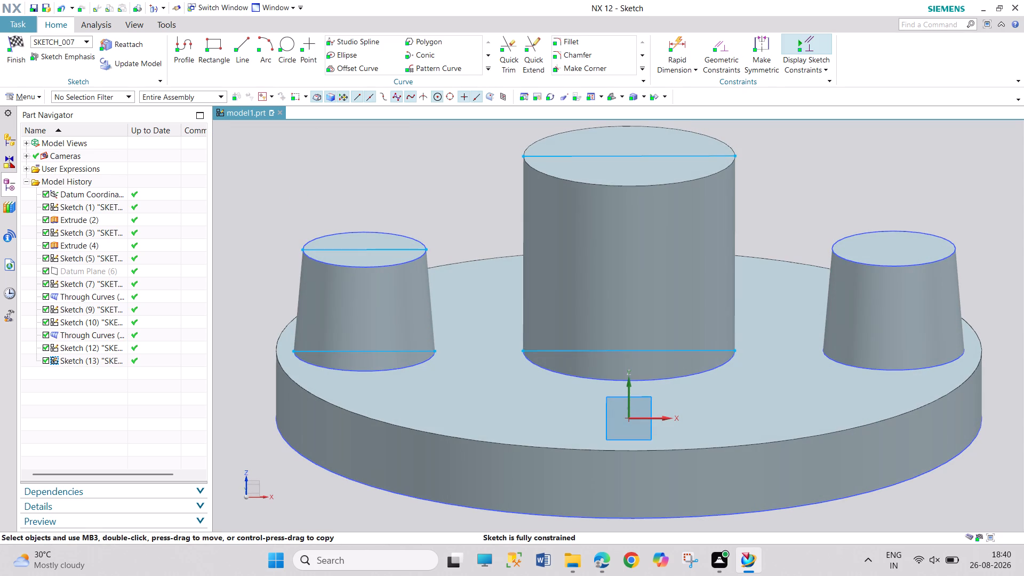
pyautogui.hotkey('shift', 'F8')
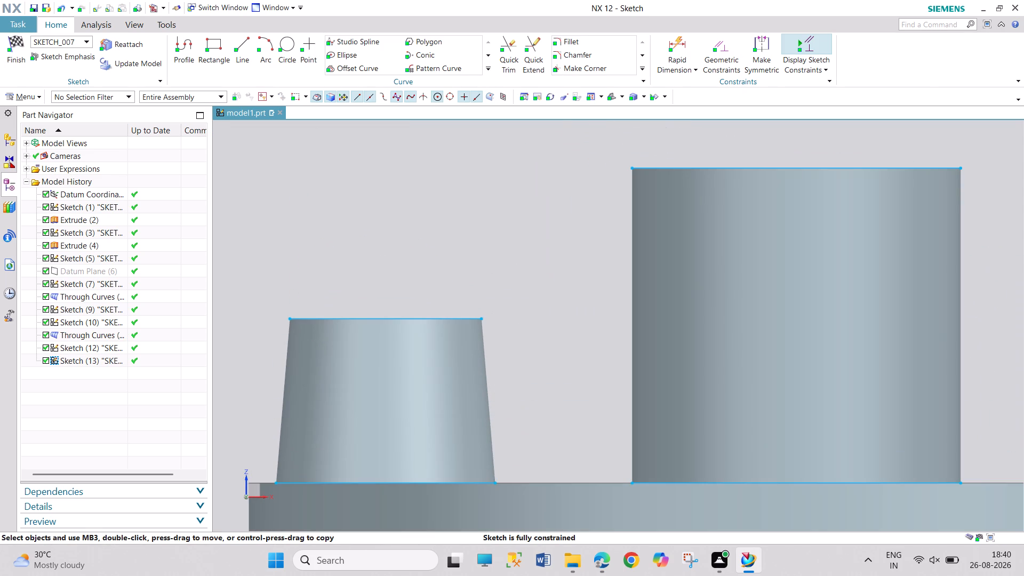
pyautogui.click(246, 57)
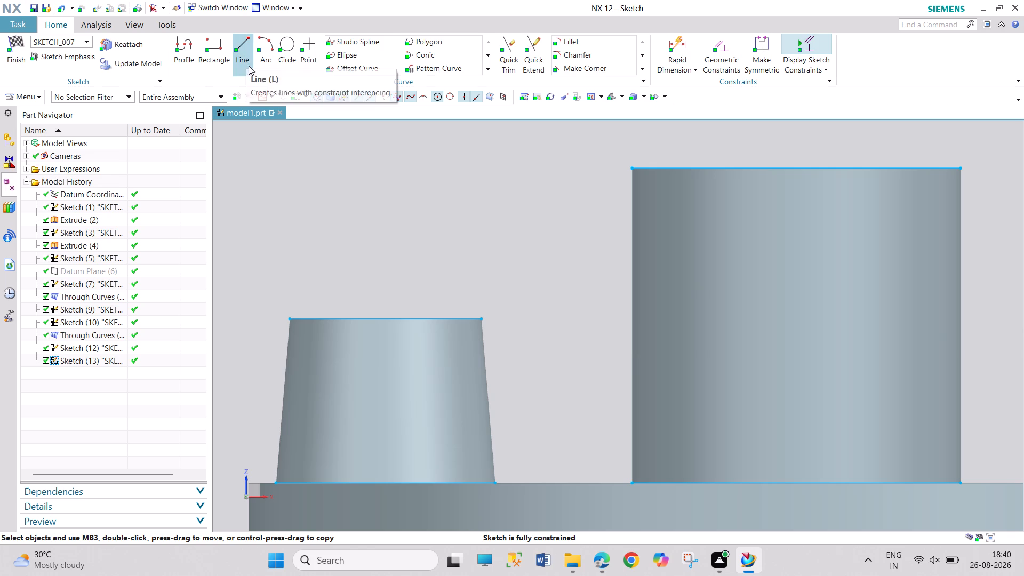
pyautogui.click(495, 482)
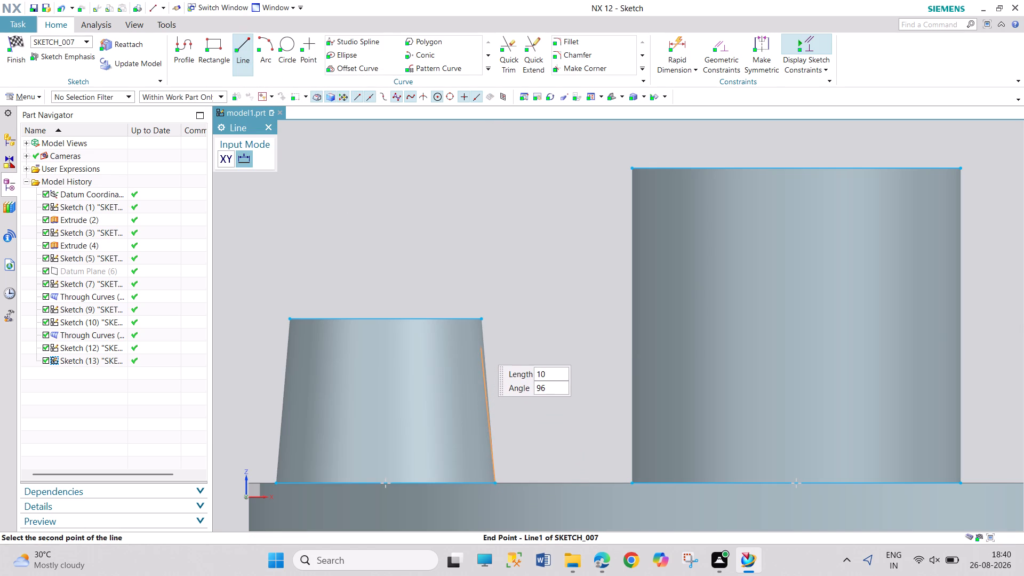
pyautogui.click(481, 319)
pyautogui.click(540, 305)
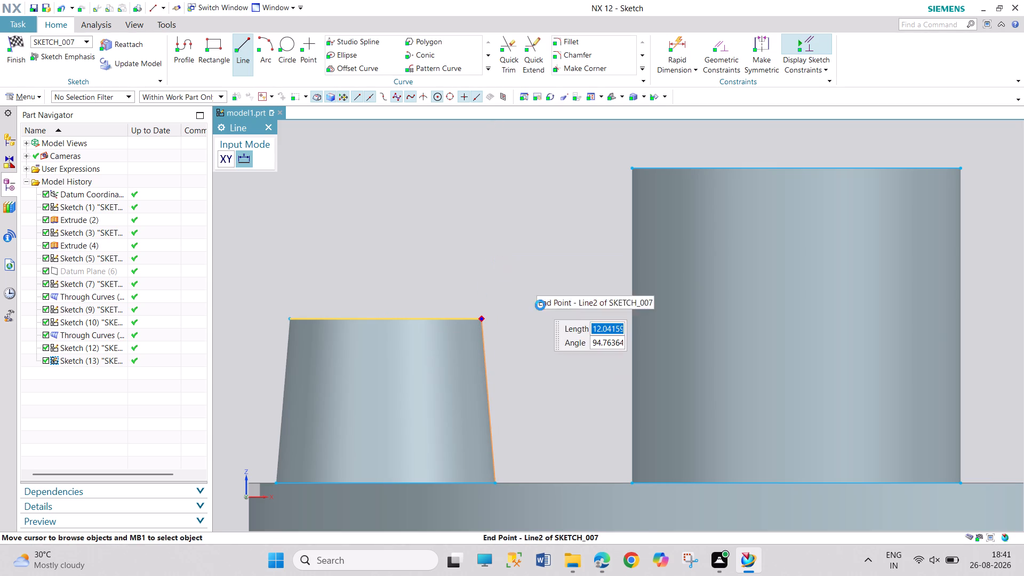
pyautogui.click(633, 167)
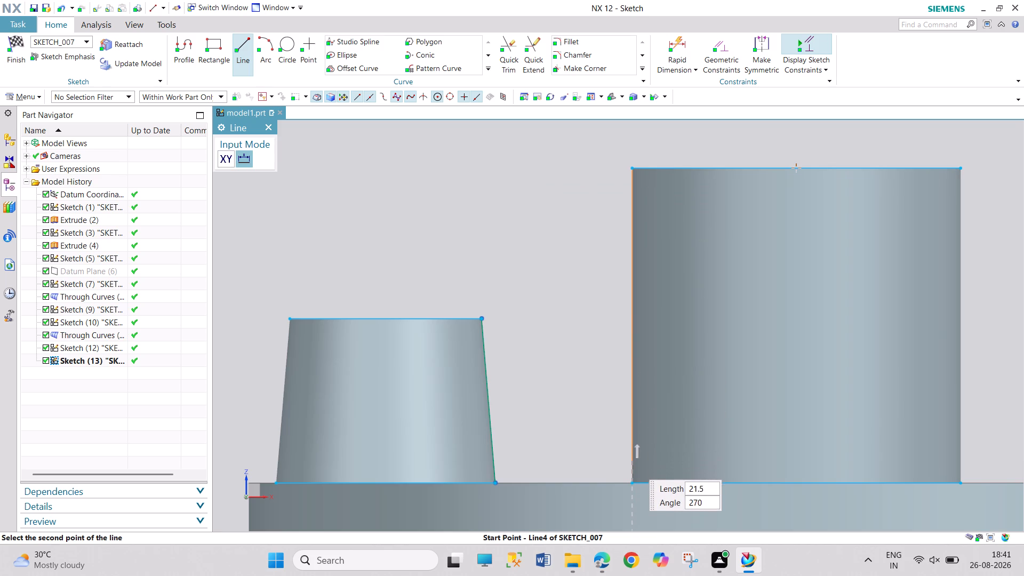
pyautogui.click(634, 483)
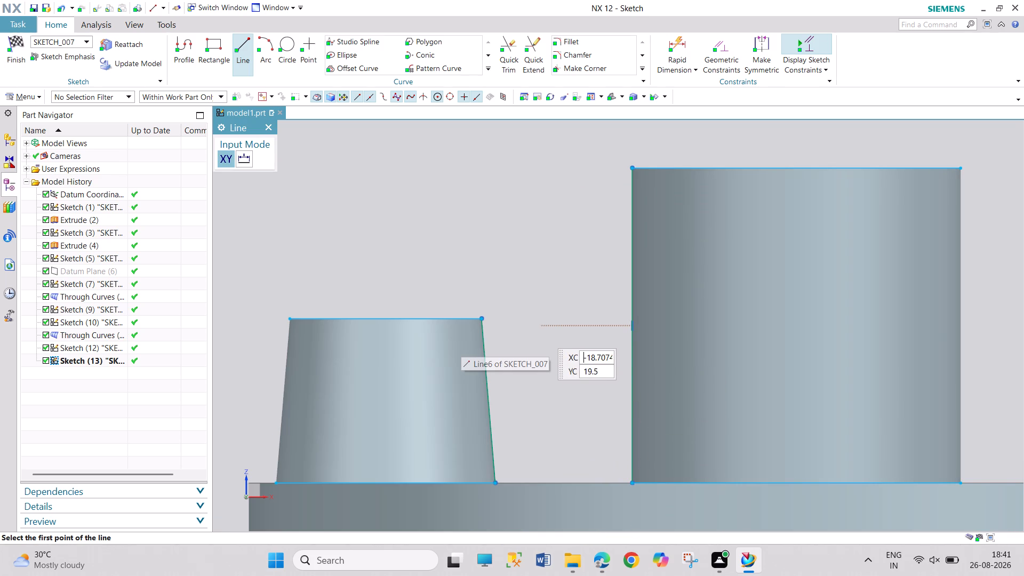
pyautogui.press('Escape')
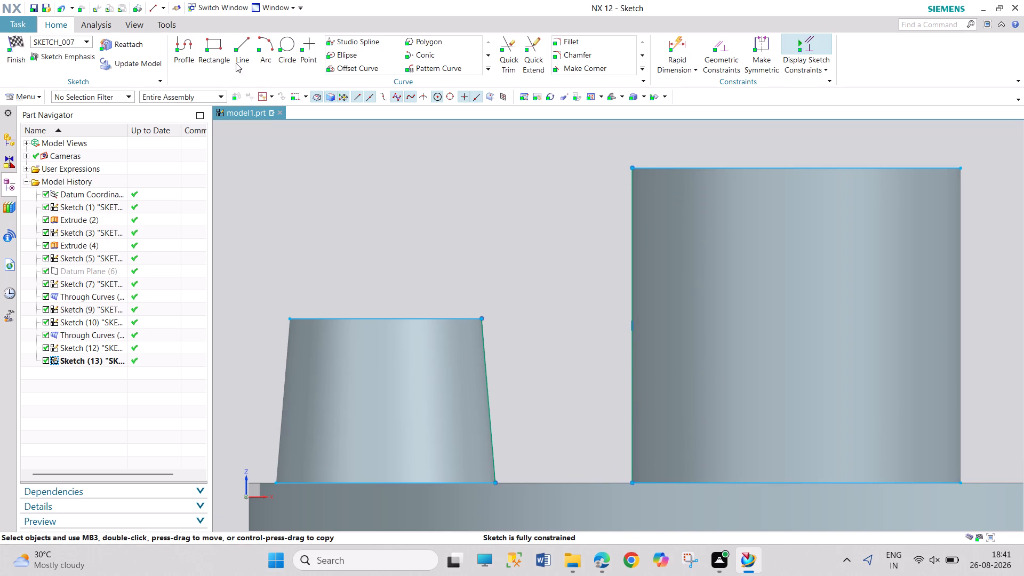
# Draw an inclined line about 17.3 mm long at about 29° from inside the side boss to inside the central cylinder.
pyautogui.moveTo(247, 51); pyautogui.dragTo(246, 57)
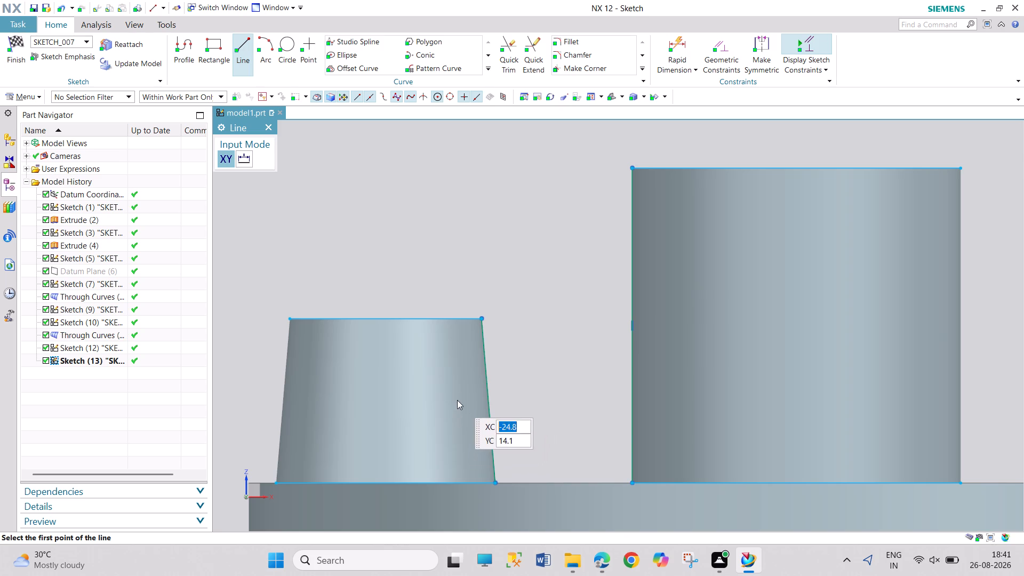
pyautogui.click(459, 396)
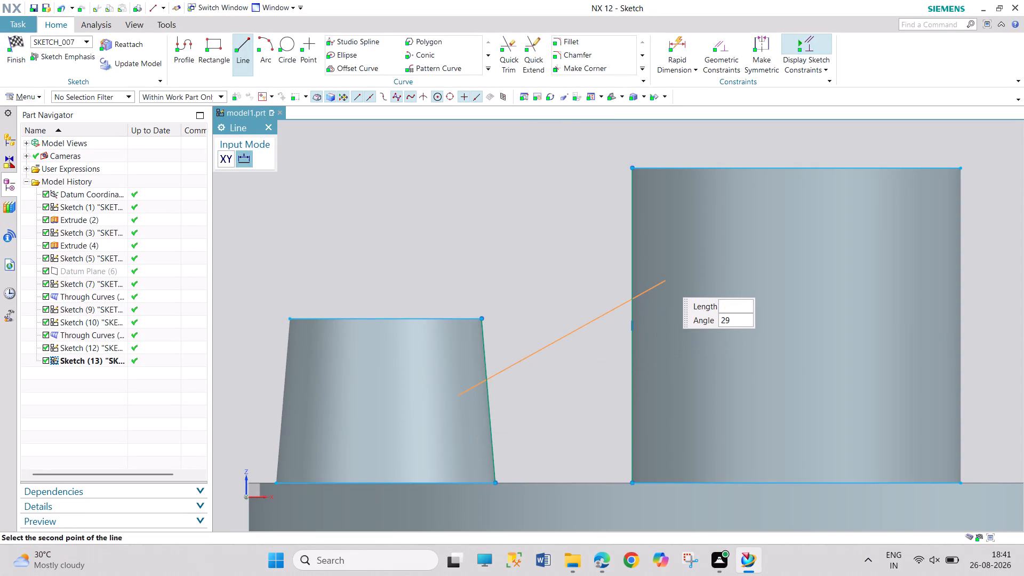
pyautogui.click(665, 279)
pyautogui.press('Escape')
pyautogui.press('Escape')
pyautogui.press('Escape')
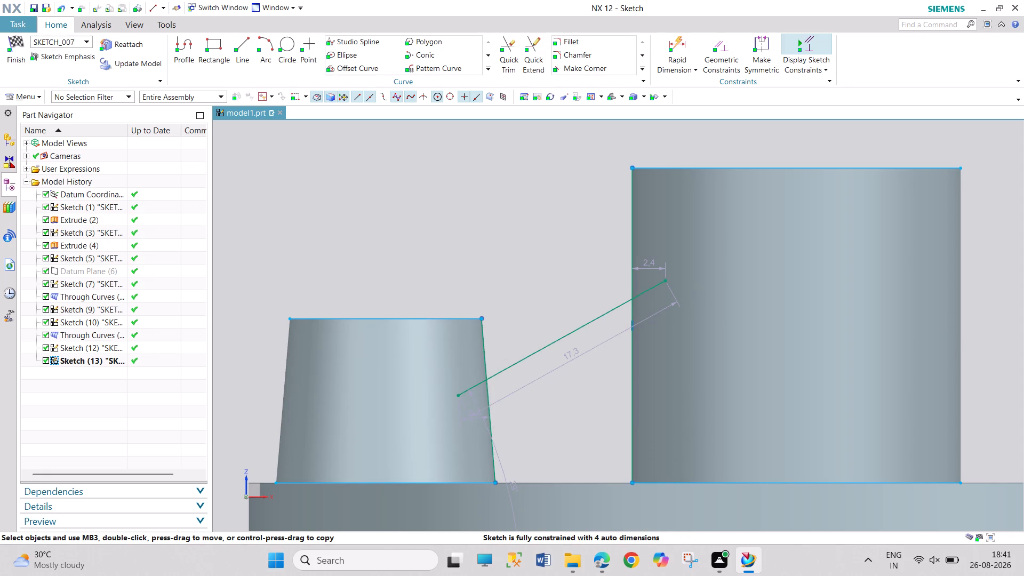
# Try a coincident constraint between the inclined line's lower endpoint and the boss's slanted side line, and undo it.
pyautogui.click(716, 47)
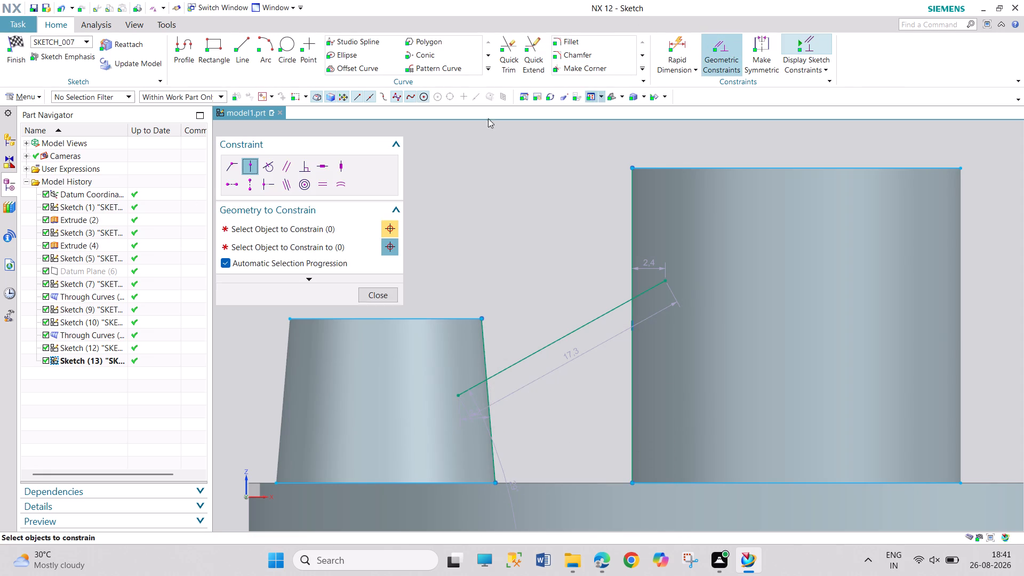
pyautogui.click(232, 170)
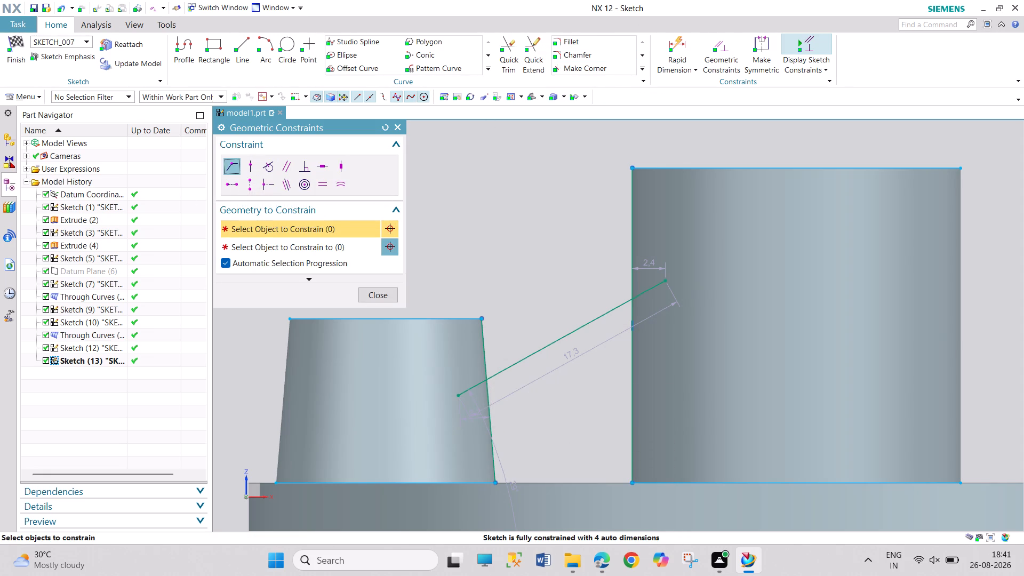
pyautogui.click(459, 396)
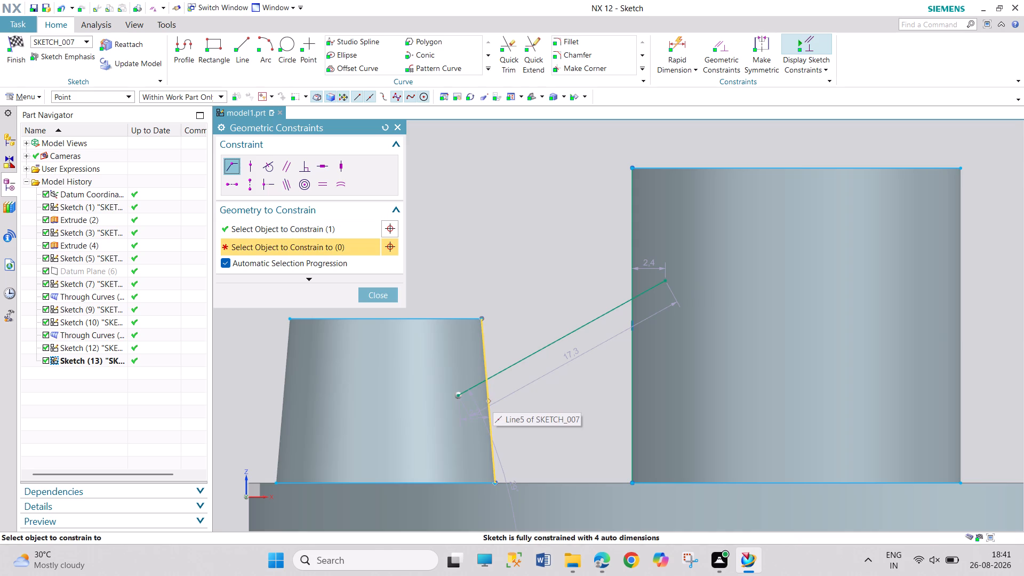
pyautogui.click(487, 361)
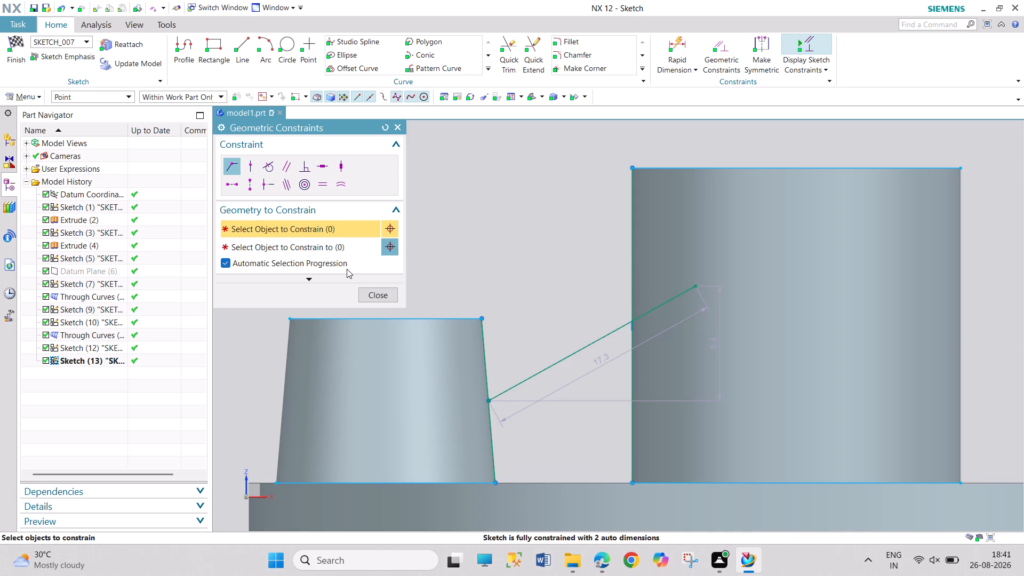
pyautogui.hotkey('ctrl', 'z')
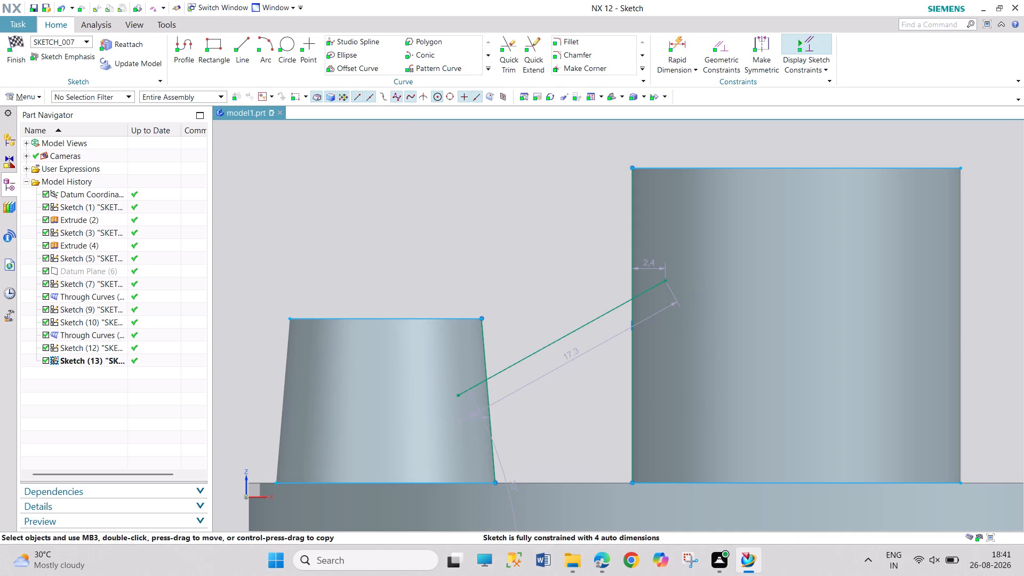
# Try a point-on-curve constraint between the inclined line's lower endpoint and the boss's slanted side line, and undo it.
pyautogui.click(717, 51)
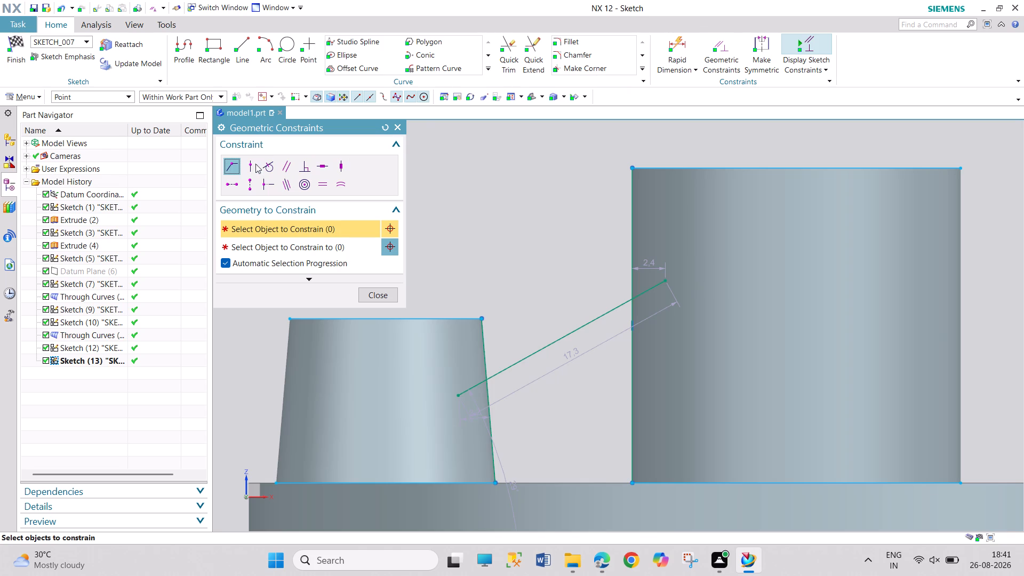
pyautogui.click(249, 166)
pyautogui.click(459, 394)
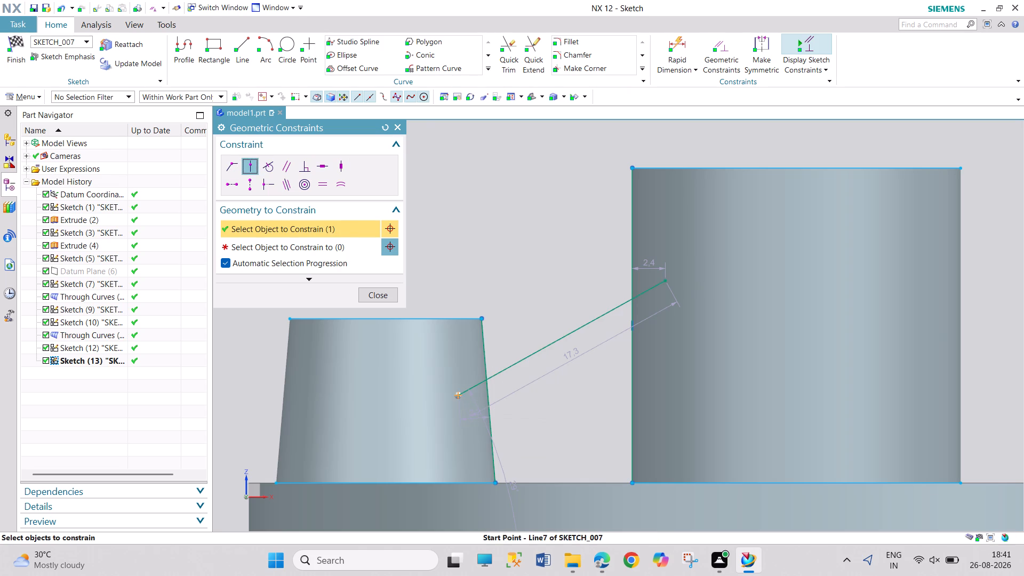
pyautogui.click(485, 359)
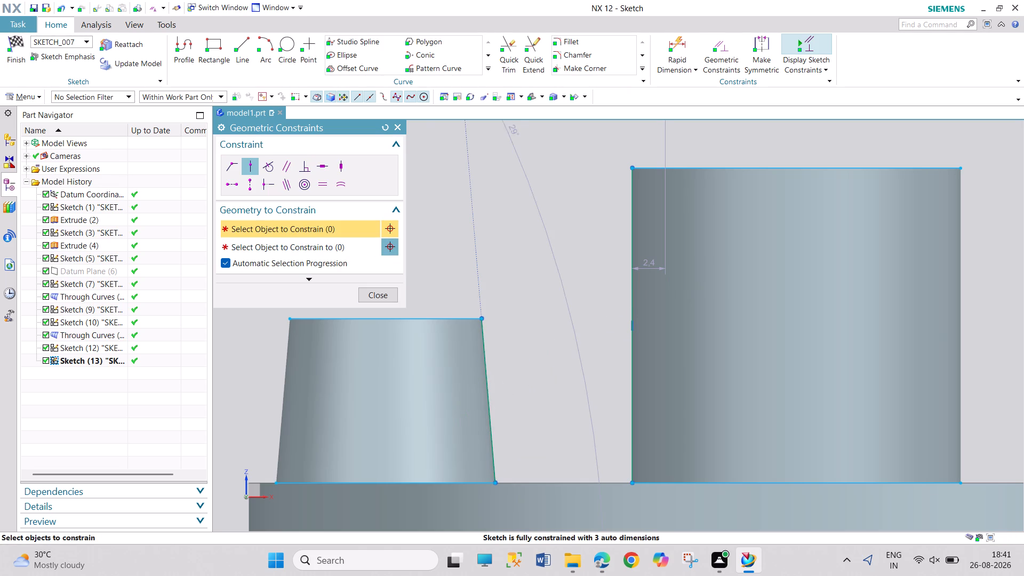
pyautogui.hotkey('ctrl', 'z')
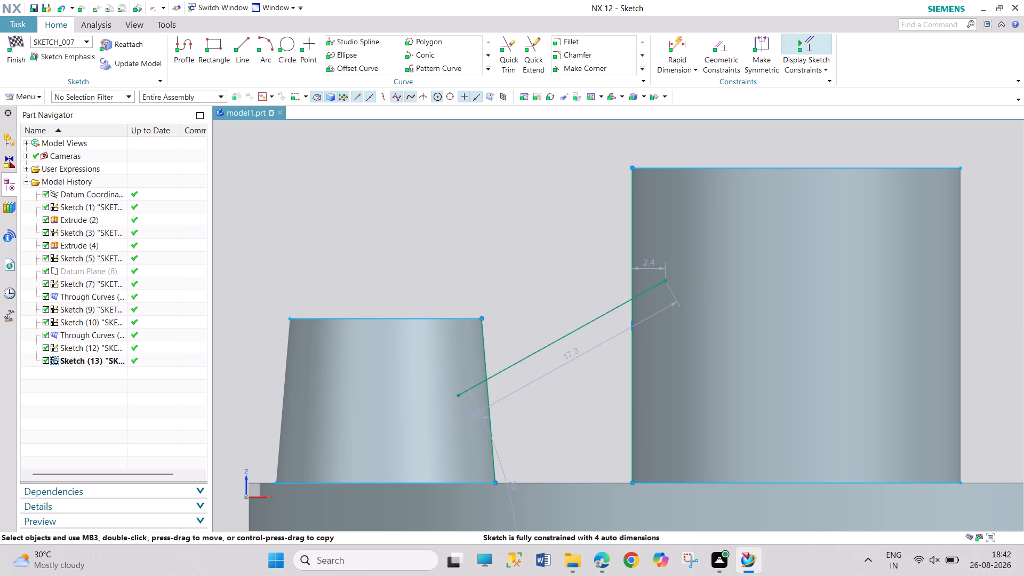
# Dimension the inclined line's lower endpoint to 10 mm above the side boss's projected base edge.
pyautogui.click(678, 50)
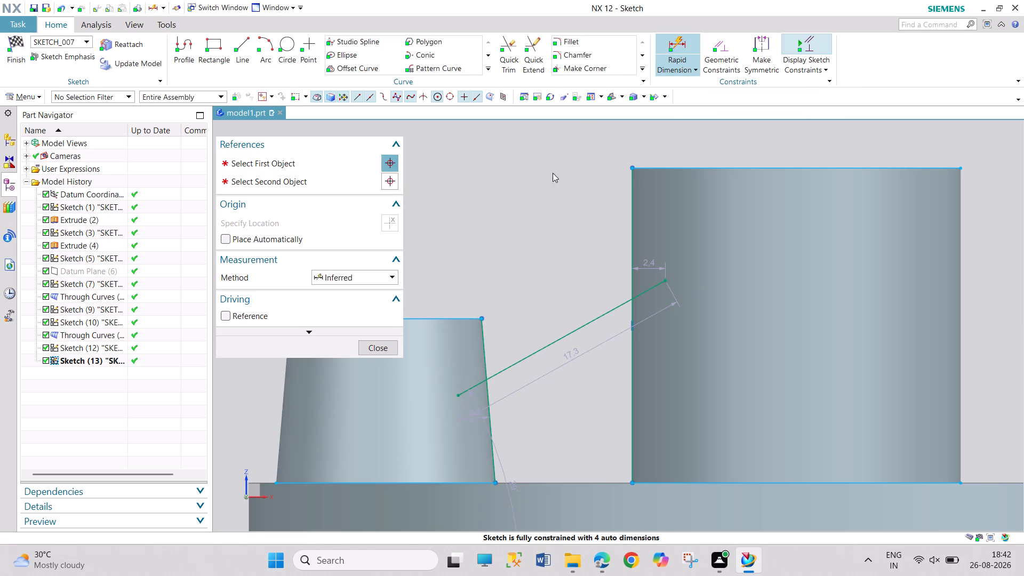
pyautogui.click(459, 396)
pyautogui.moveTo(465, 486); pyautogui.dragTo(460, 482)
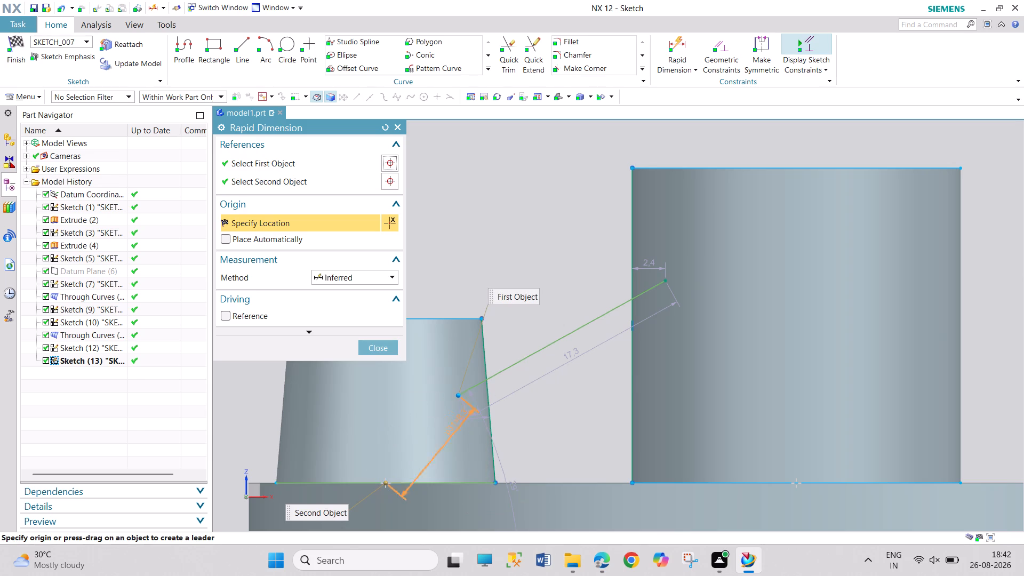
pyautogui.click(498, 425)
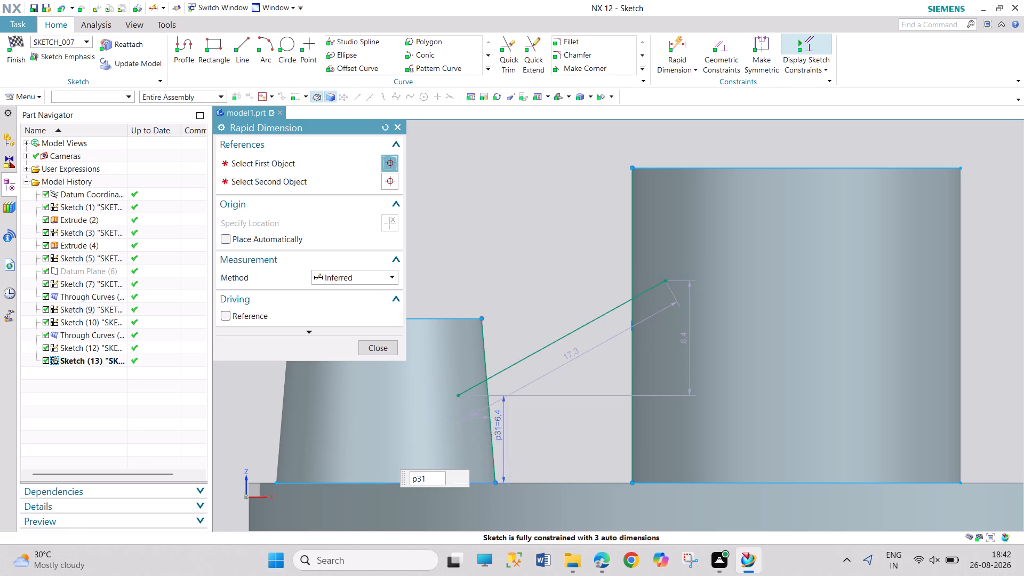
pyautogui.write('10')
pyautogui.press('Return')
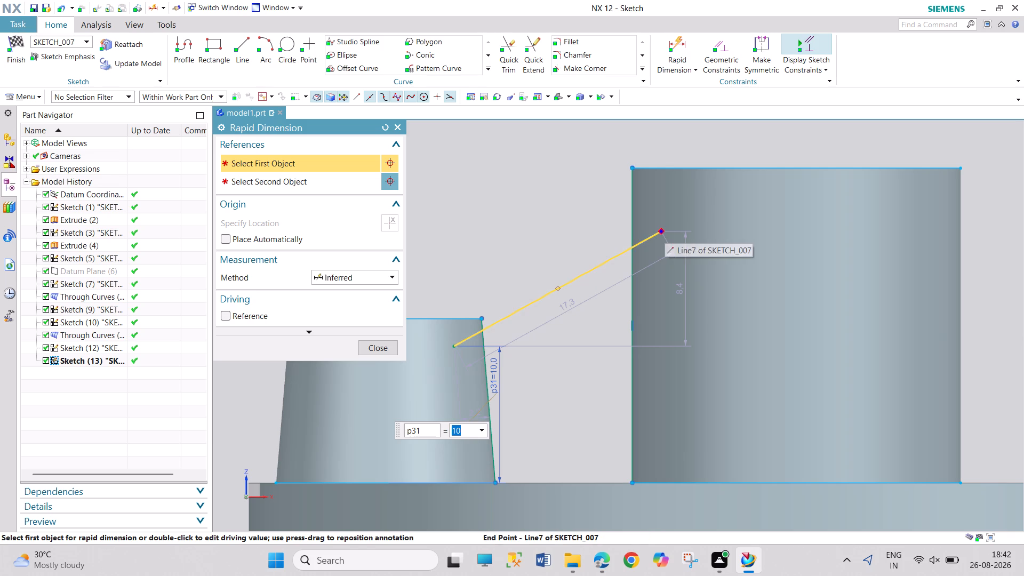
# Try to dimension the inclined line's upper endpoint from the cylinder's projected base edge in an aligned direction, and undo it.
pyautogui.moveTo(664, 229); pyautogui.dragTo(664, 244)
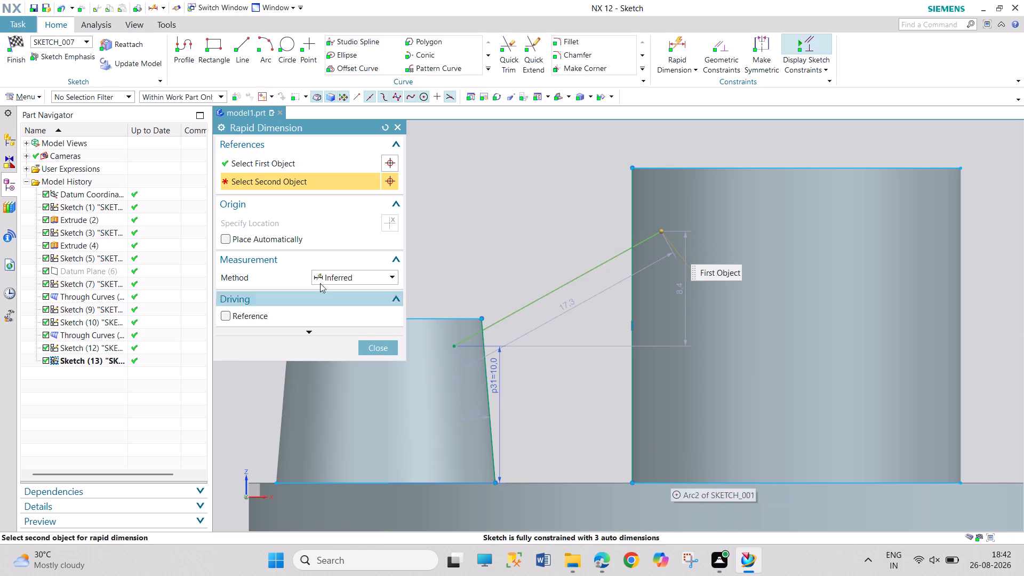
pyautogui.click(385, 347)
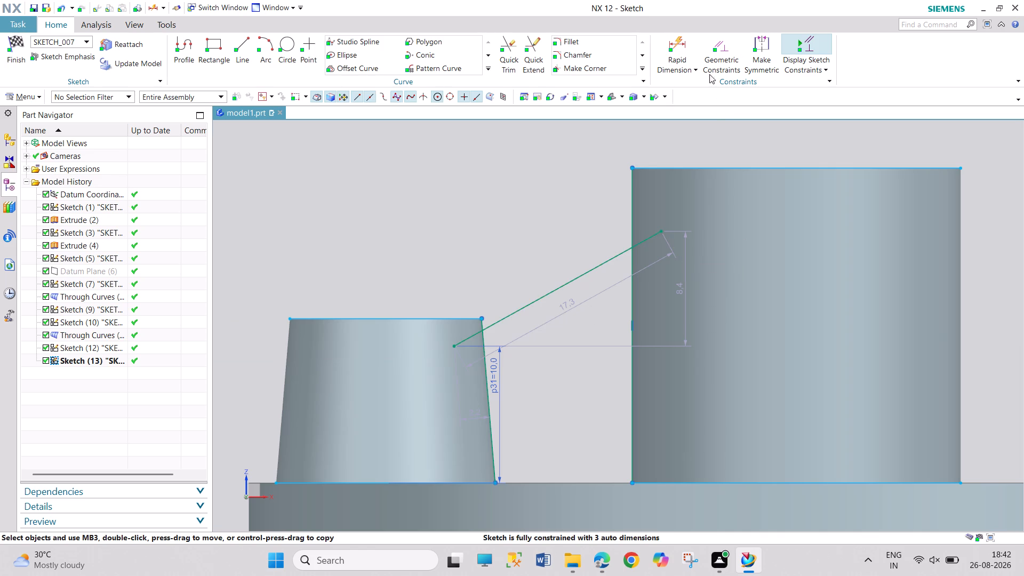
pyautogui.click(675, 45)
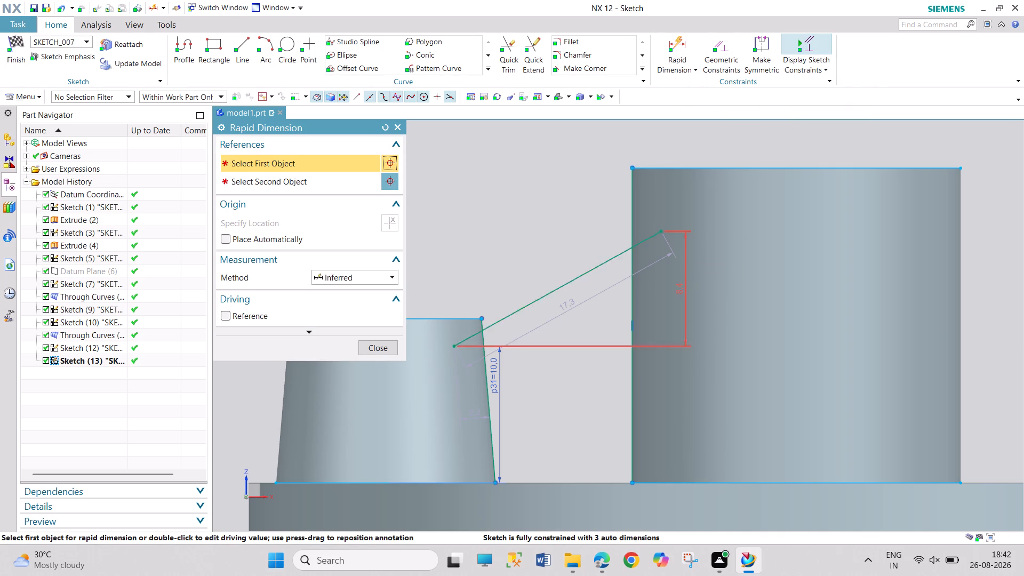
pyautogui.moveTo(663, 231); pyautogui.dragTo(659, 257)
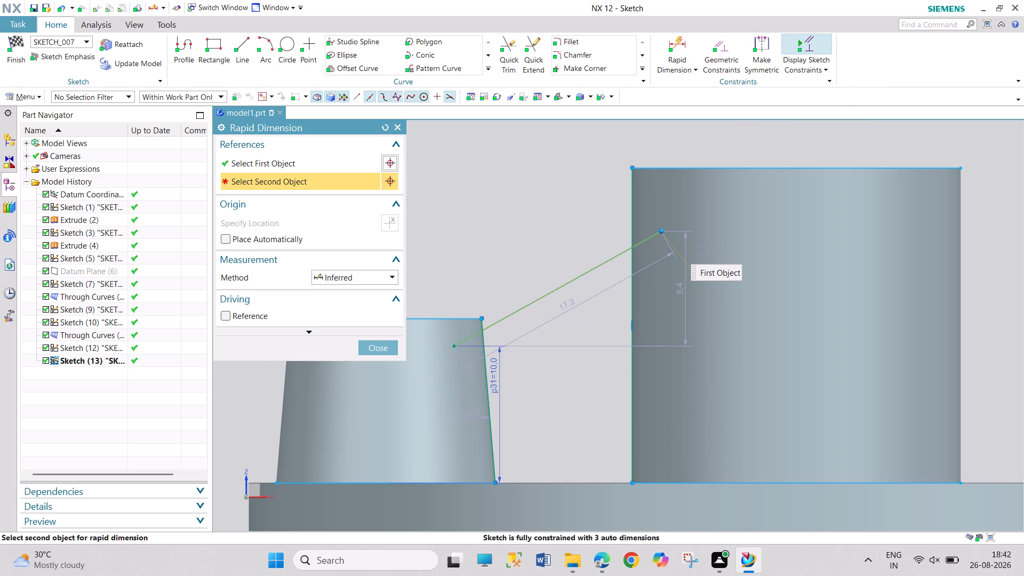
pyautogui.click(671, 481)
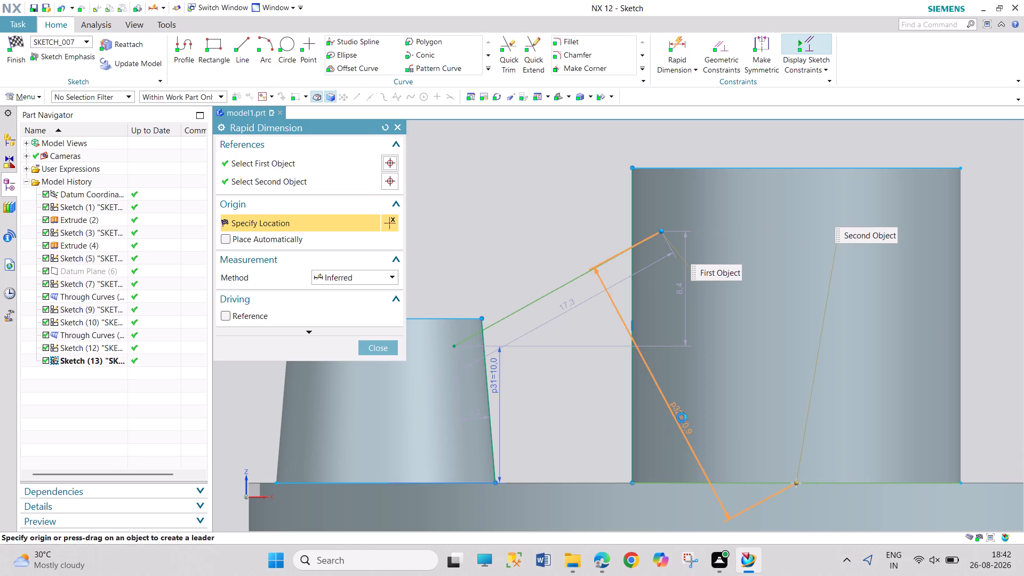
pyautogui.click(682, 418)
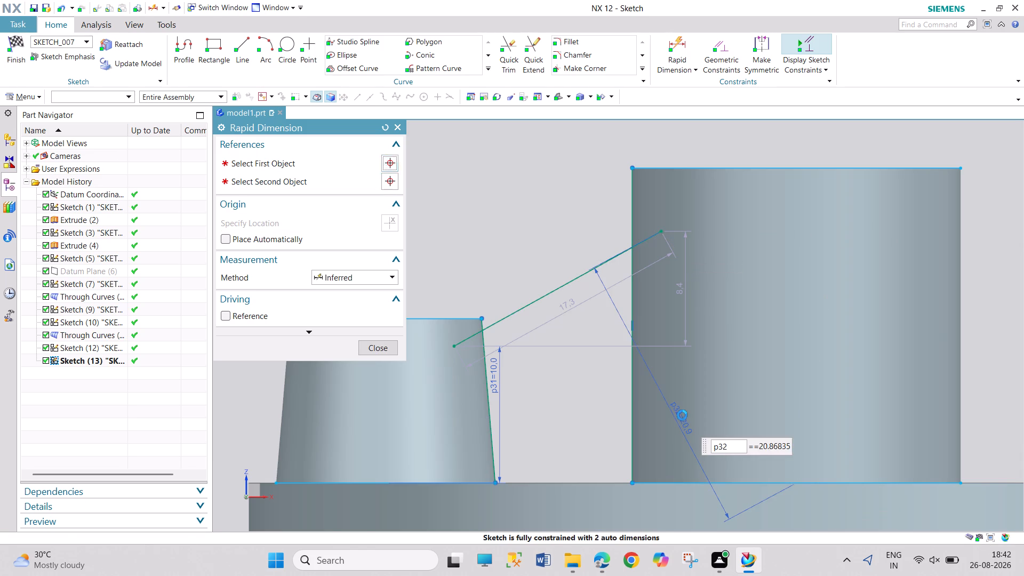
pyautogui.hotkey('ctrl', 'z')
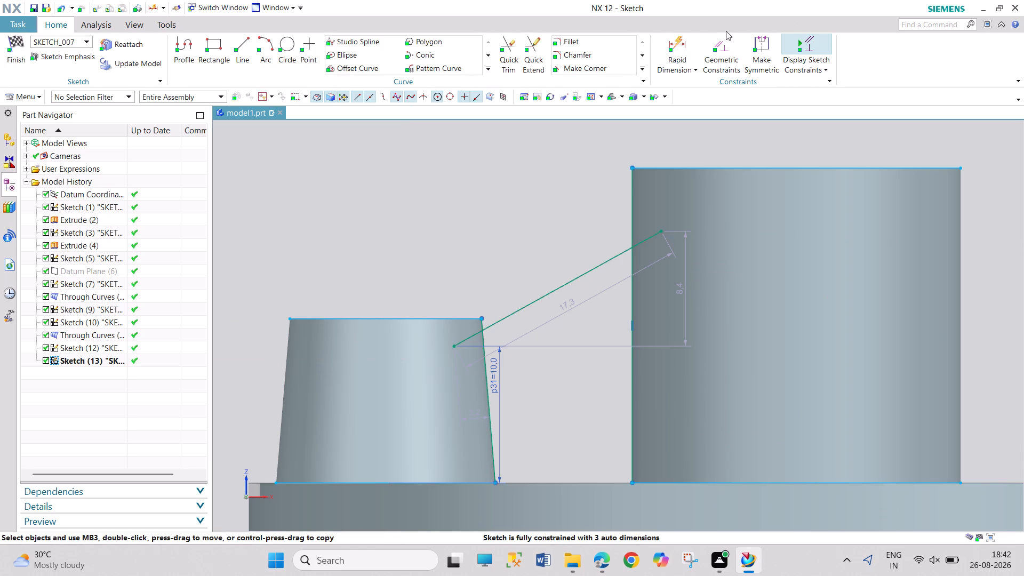
# Dimension the inclined line's upper endpoint vertically to 15 mm above the cylinder's projected base edge.
pyautogui.click(670, 38)
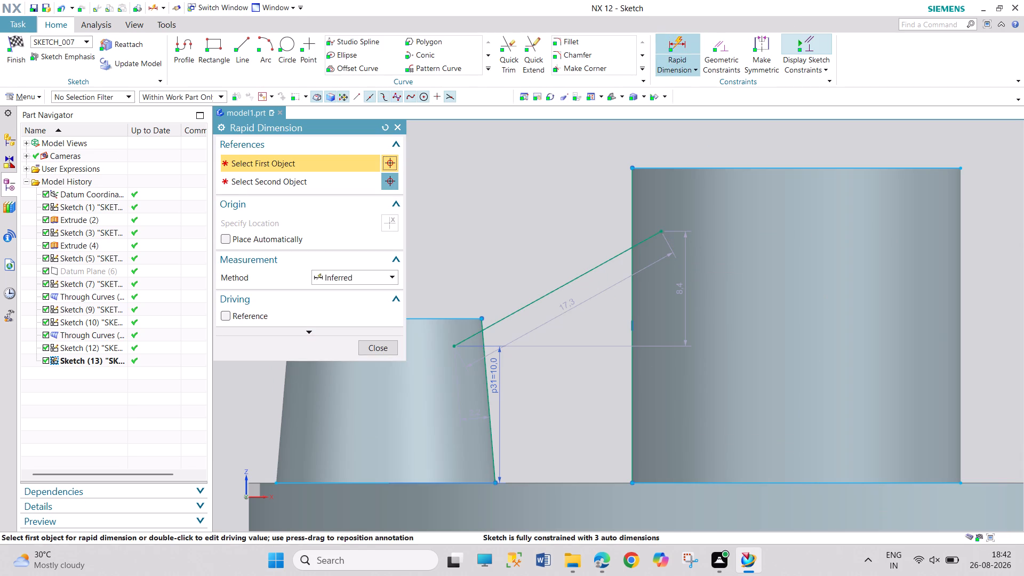
pyautogui.click(663, 232)
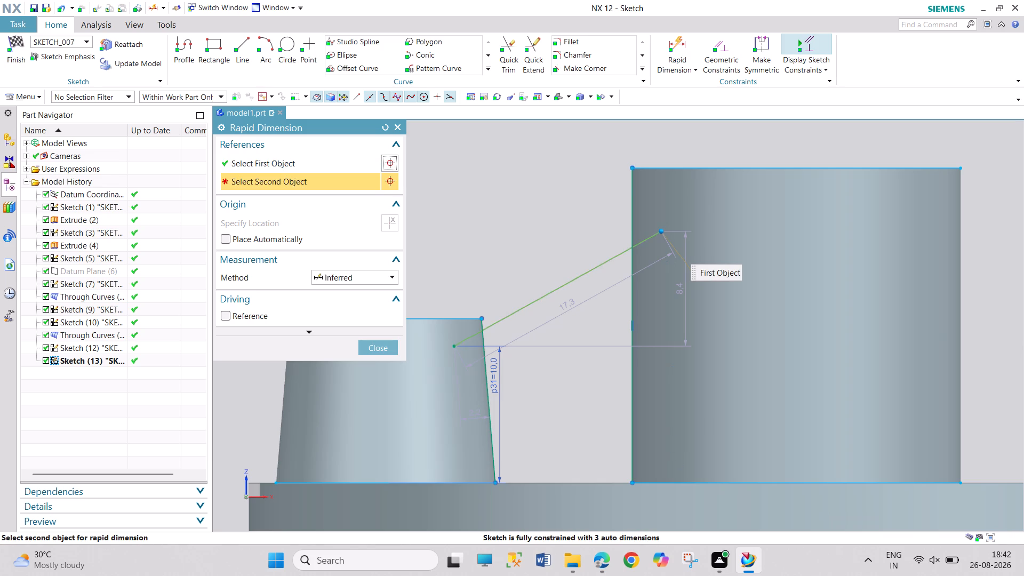
pyautogui.click(678, 484)
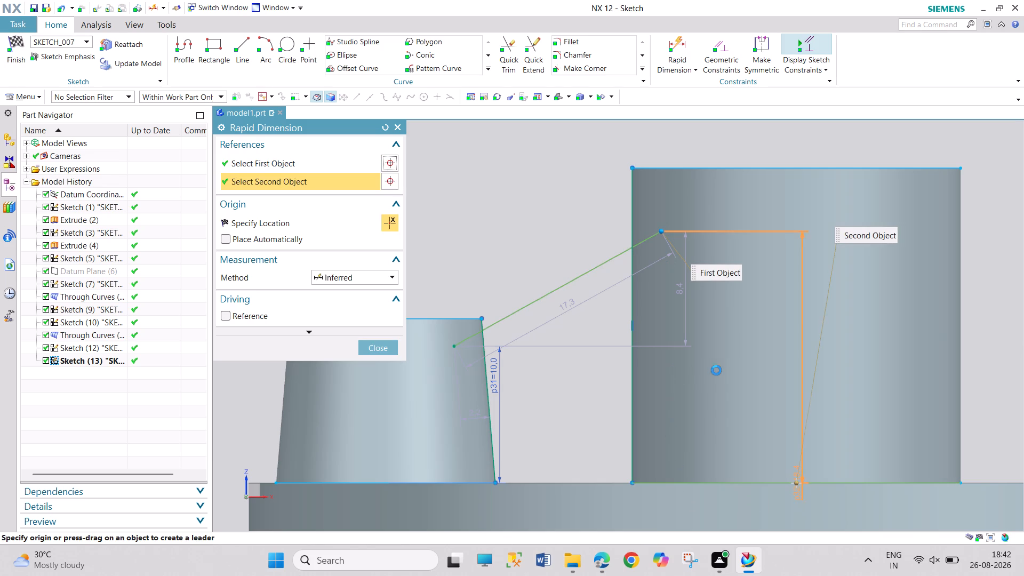
pyautogui.click(829, 365)
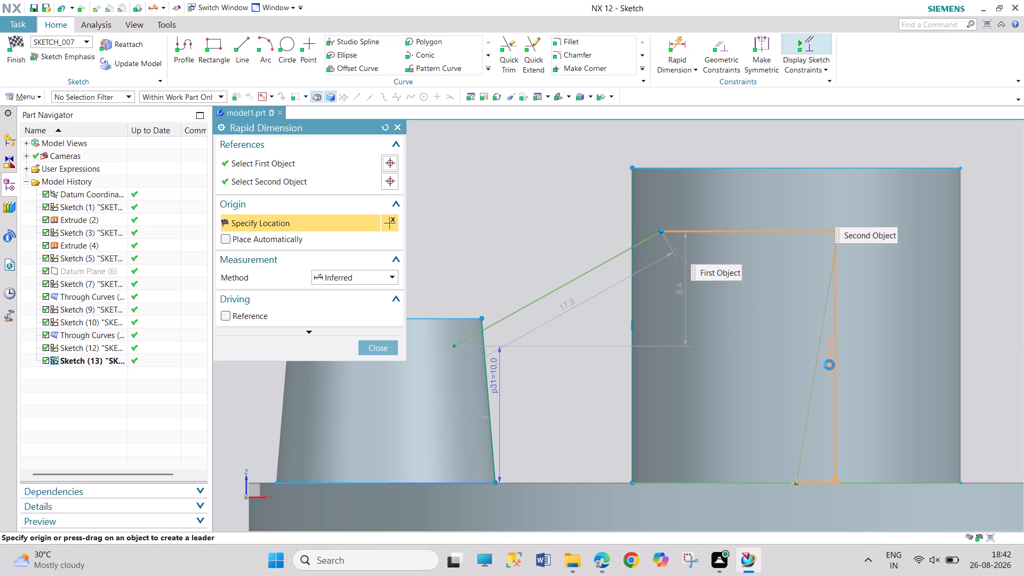
pyautogui.write('15')
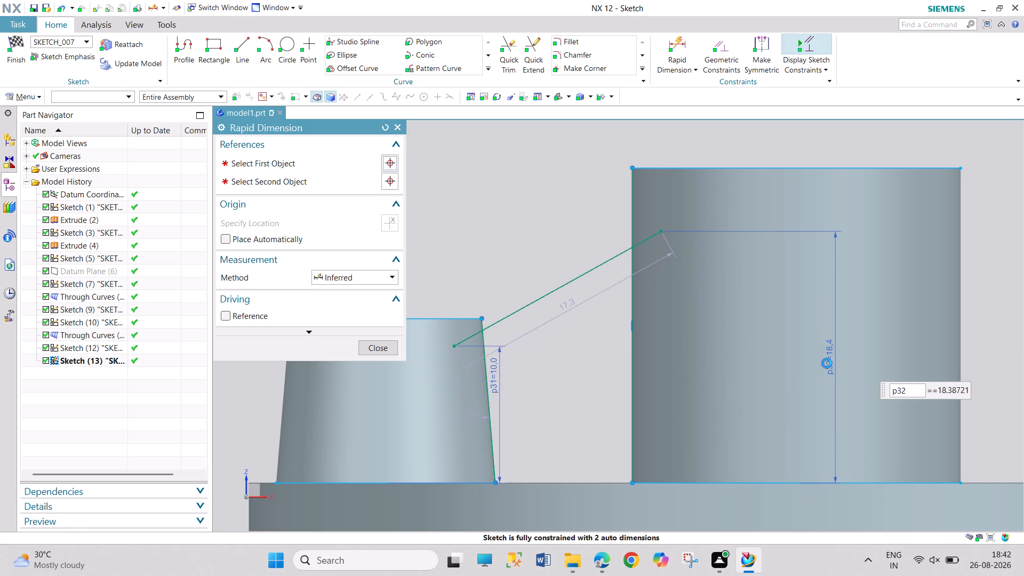
pyautogui.press('Return')
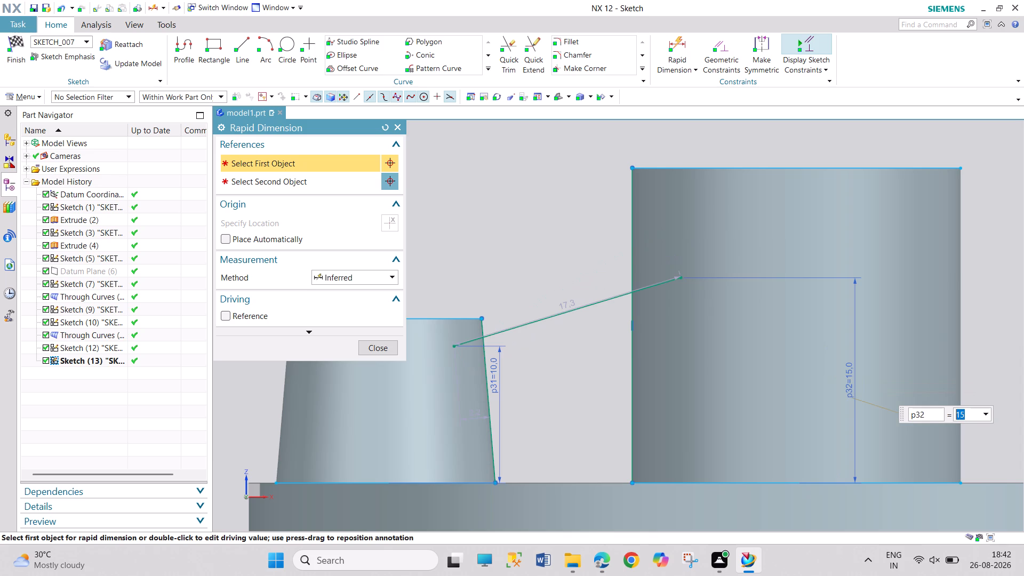
pyautogui.click(381, 348)
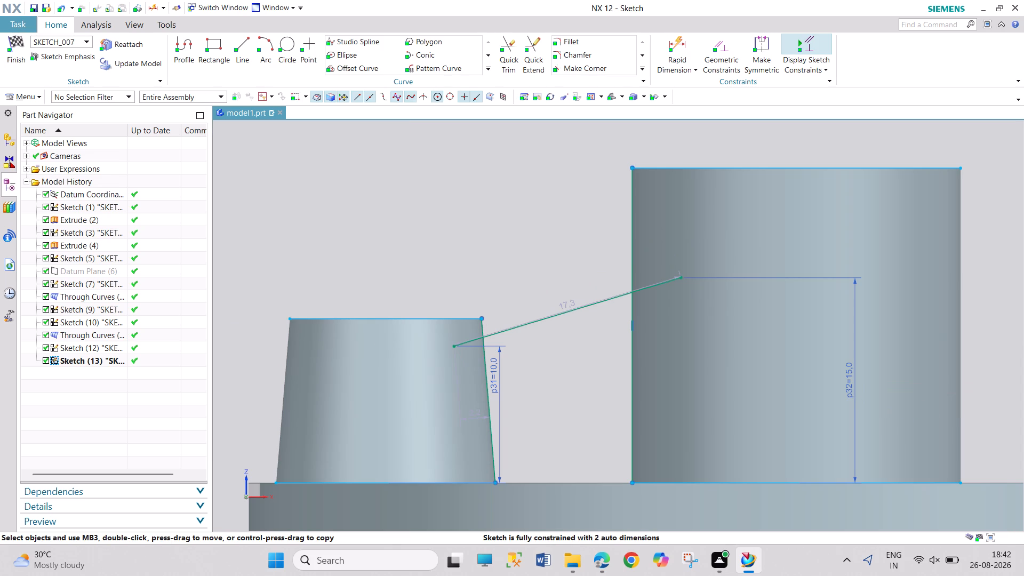
# Trim away the slanted line above the inclined line, the boss's projected top and base edges, and the inclined line's end inside the boss.
pyautogui.click(500, 53)
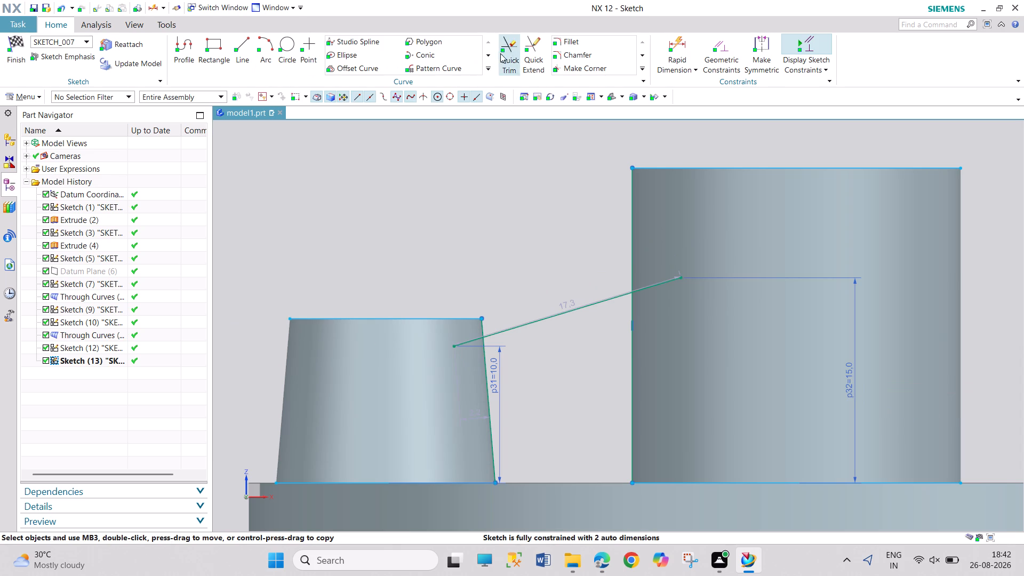
pyautogui.click(483, 325)
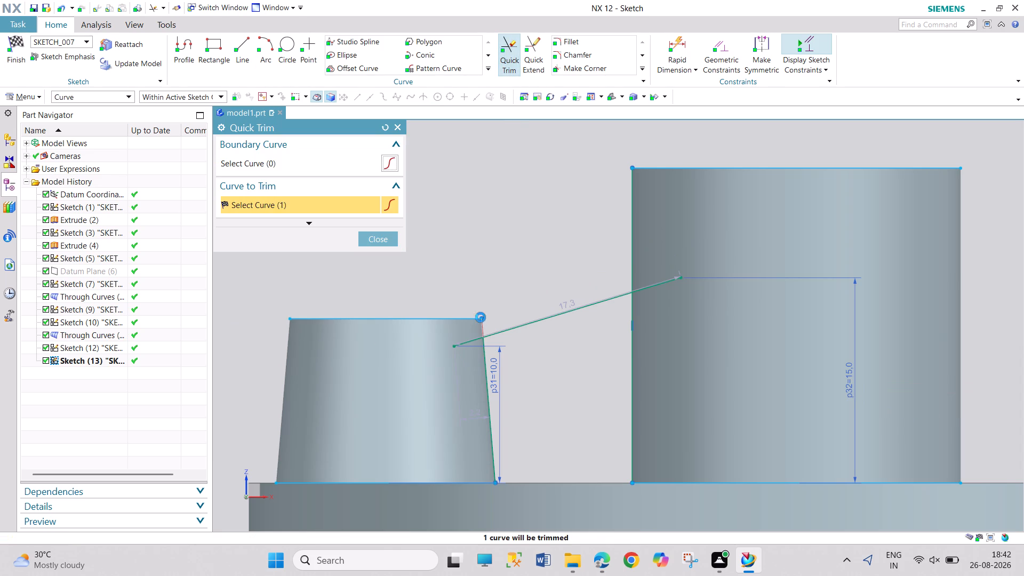
pyautogui.click(427, 317)
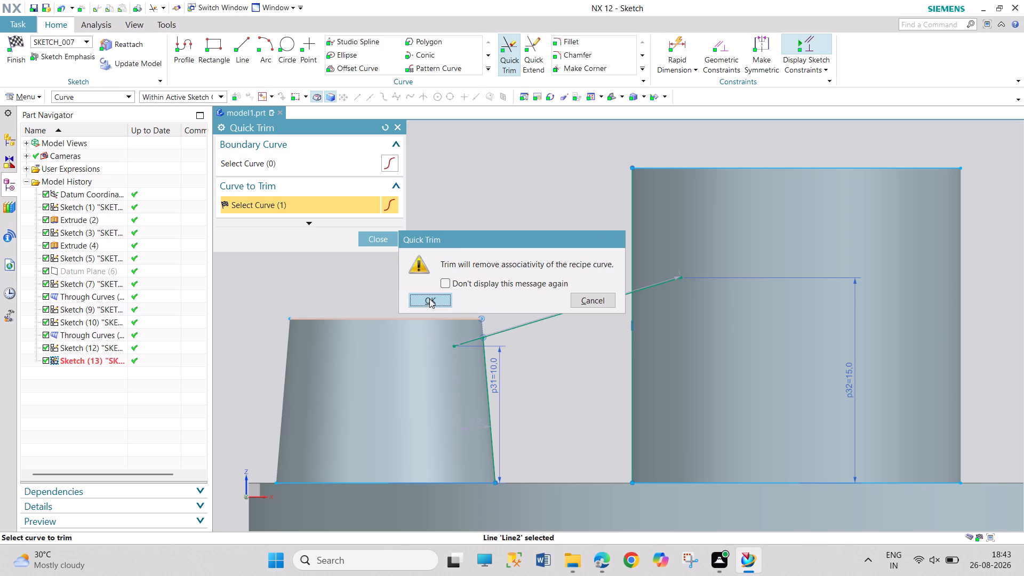
pyautogui.click(430, 300)
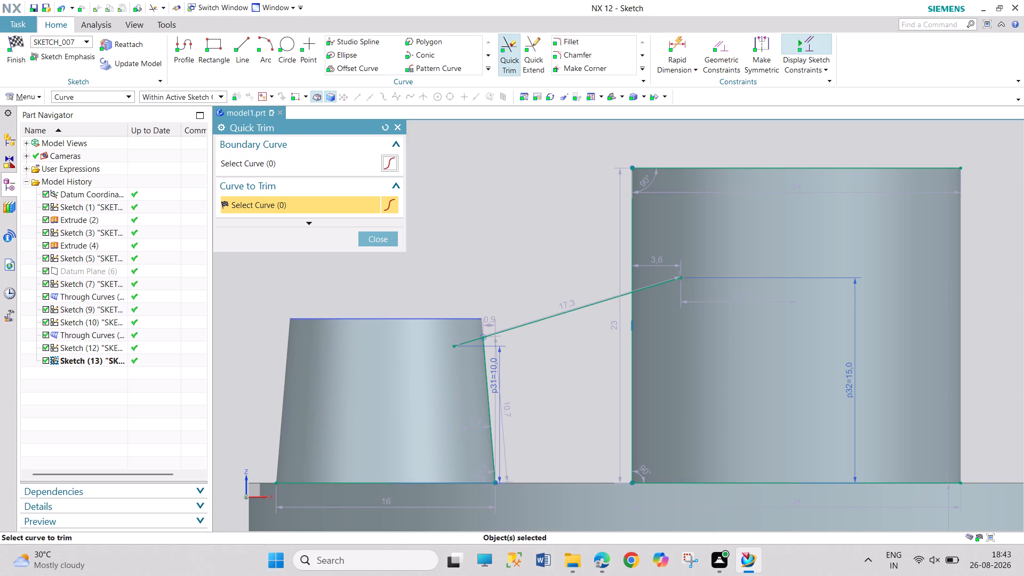
pyautogui.click(374, 483)
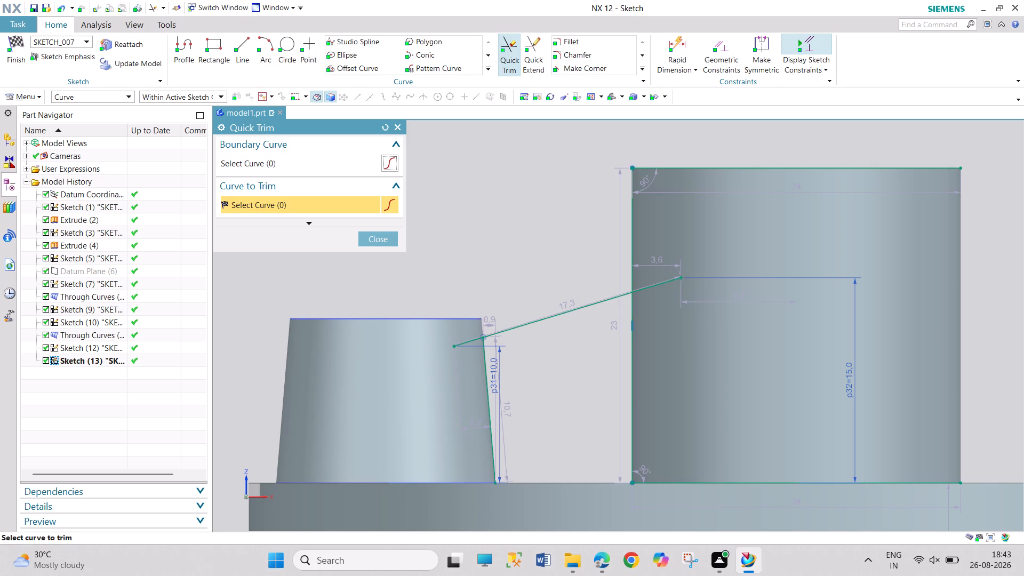
pyautogui.click(465, 343)
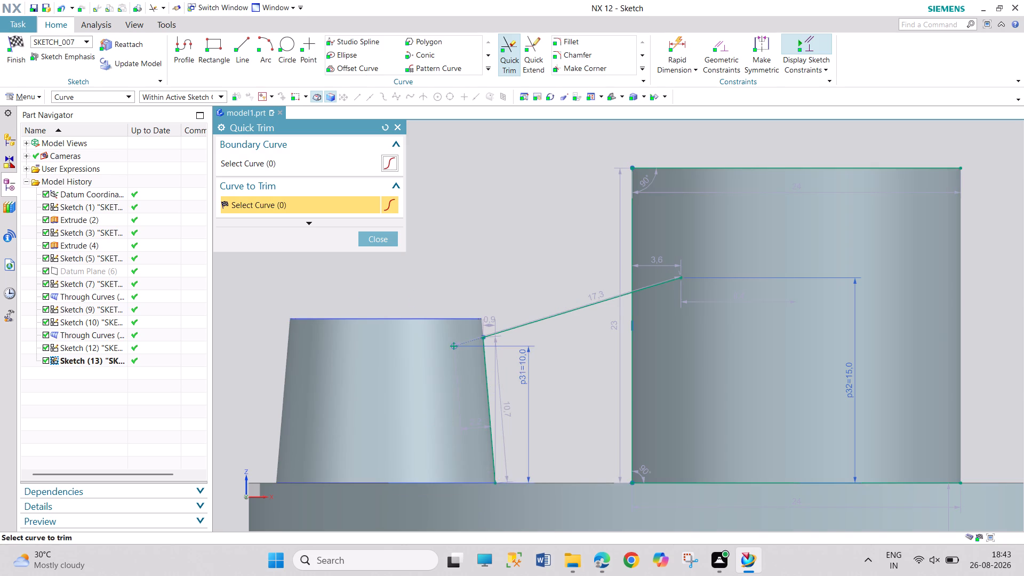
# Trim away the inclined line's end inside the cylinder, the vertical line above it and the cylinder's projected top edge.
pyautogui.click(667, 280)
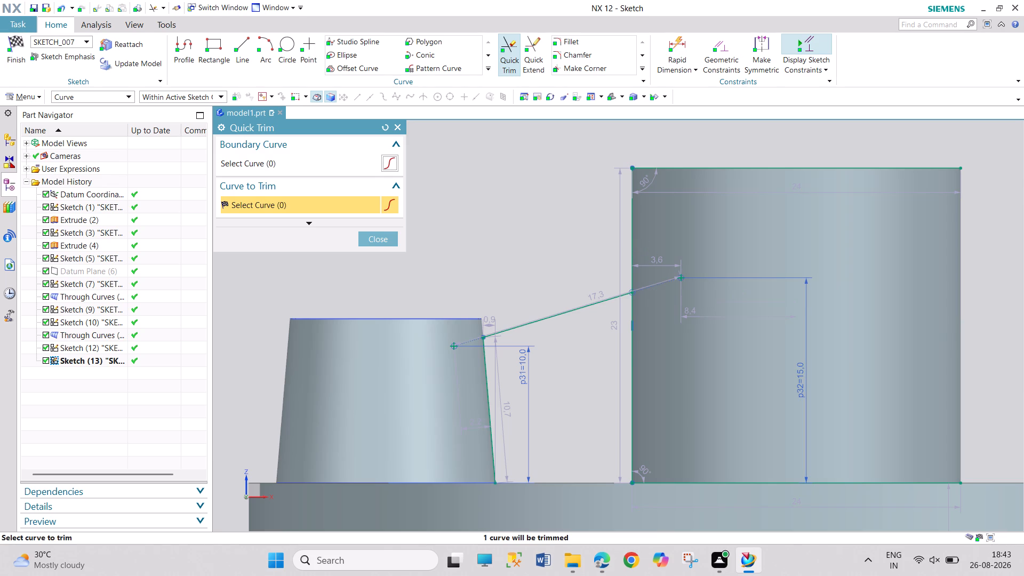
pyautogui.click(631, 219)
pyautogui.click(684, 172)
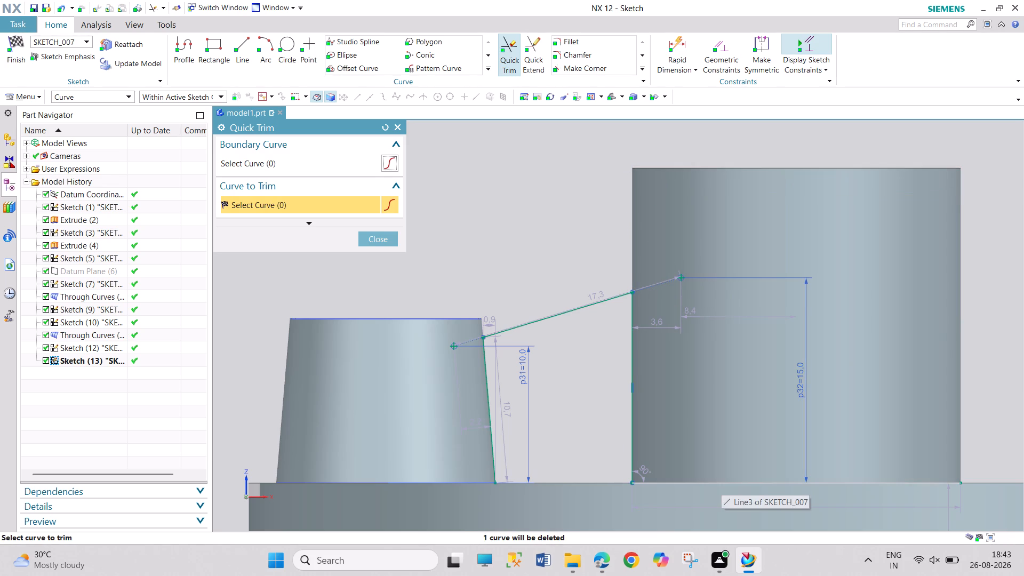
# Draw a 10 mm horizontal line from the cylinder's base corner to the boss's base corner to close the rib profile.
pyautogui.click(233, 59)
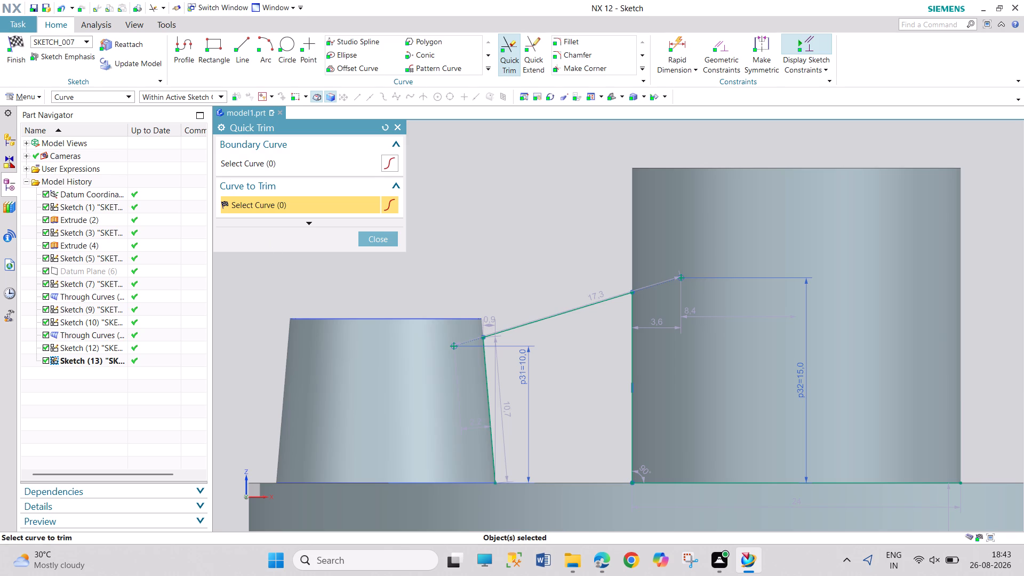
pyautogui.click(237, 52)
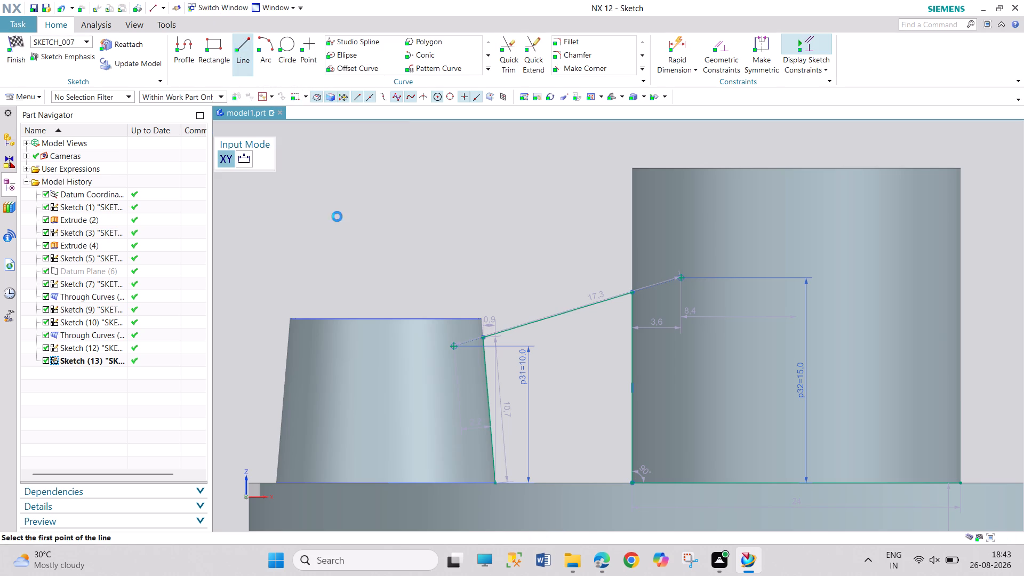
pyautogui.click(633, 483)
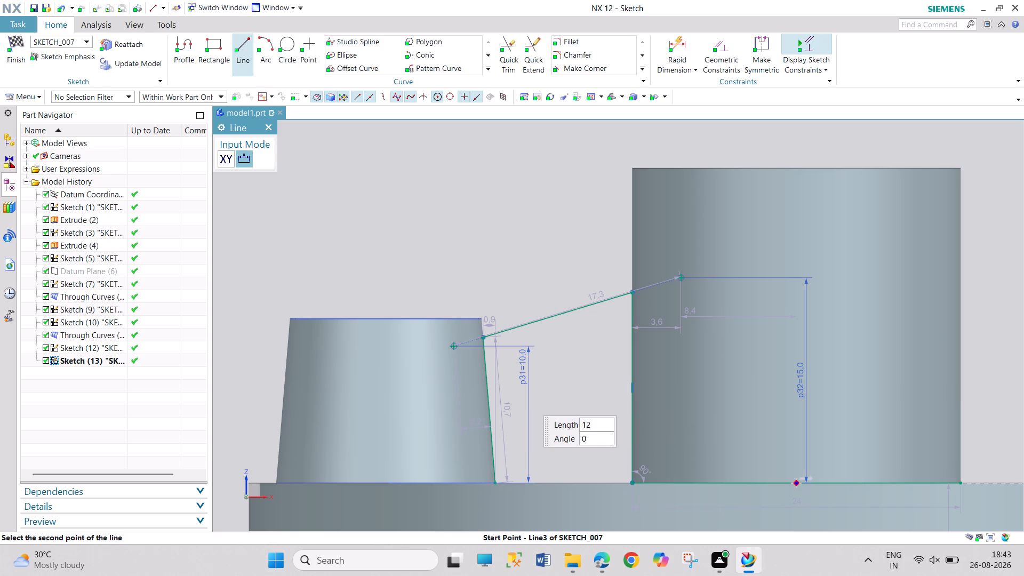
pyautogui.click(496, 483)
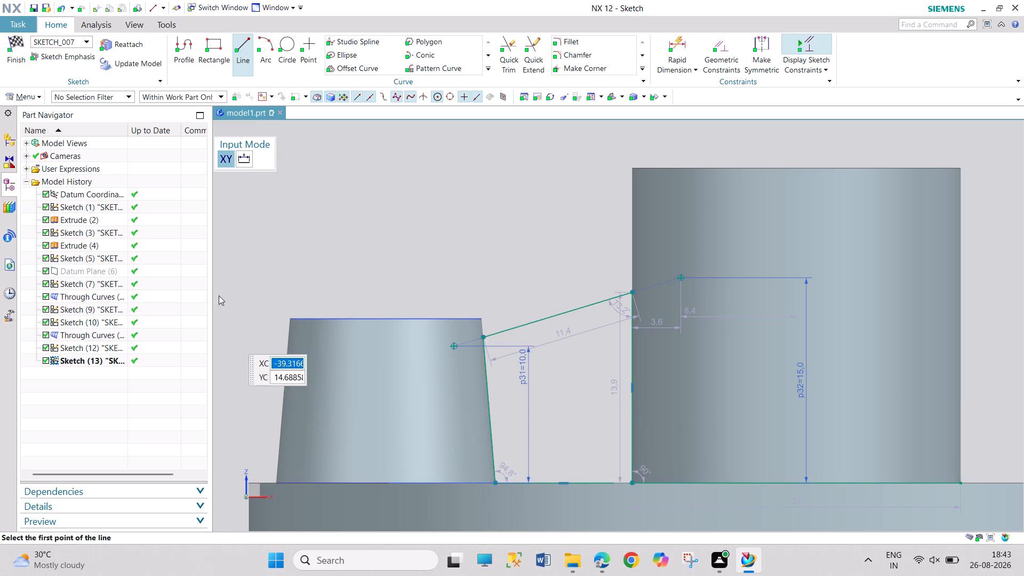
pyautogui.click(266, 124)
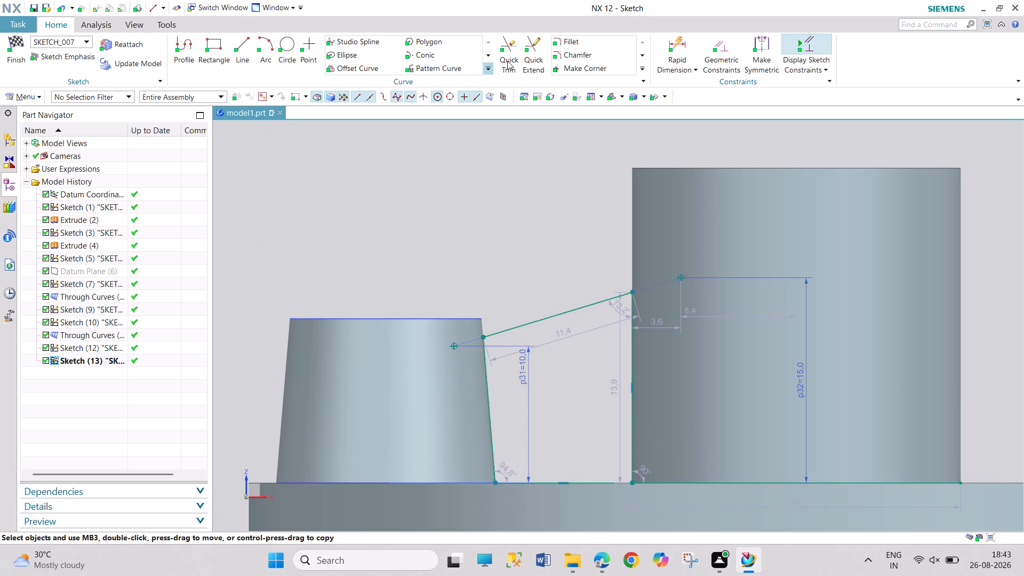
# Trim away the cylinder's projected base edge.
pyautogui.click(500, 58)
pyautogui.click(714, 479)
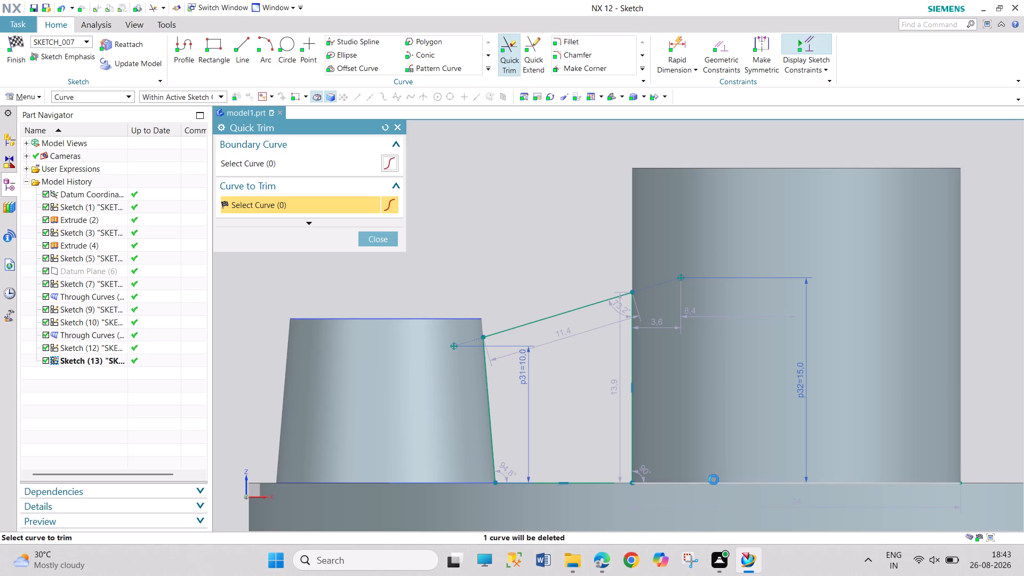
pyautogui.click(369, 237)
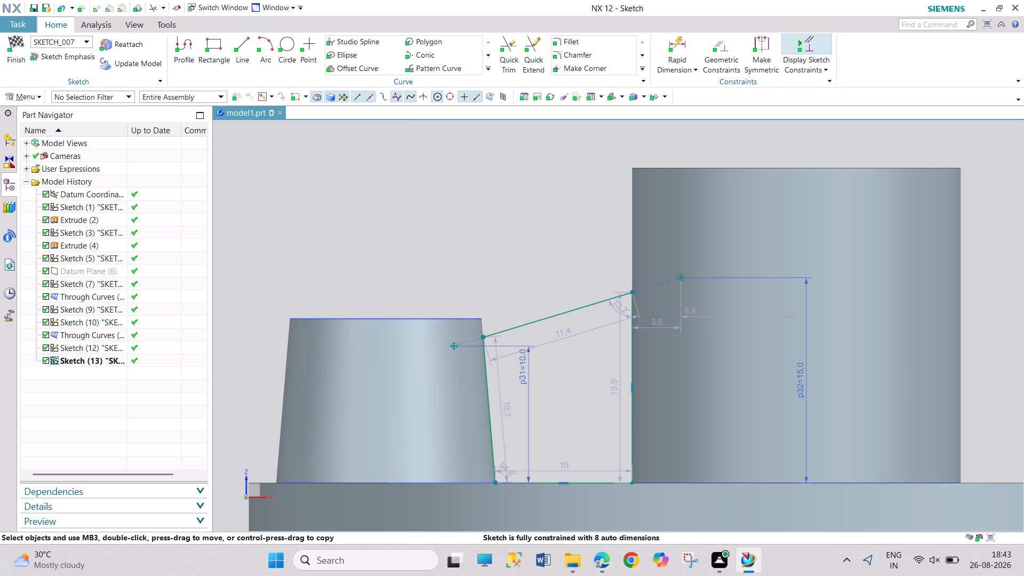
# Finish the rib profile sketch and return to the 3D model.
pyautogui.moveTo(478, 281); pyautogui.dragTo(460, 330, button='middle')
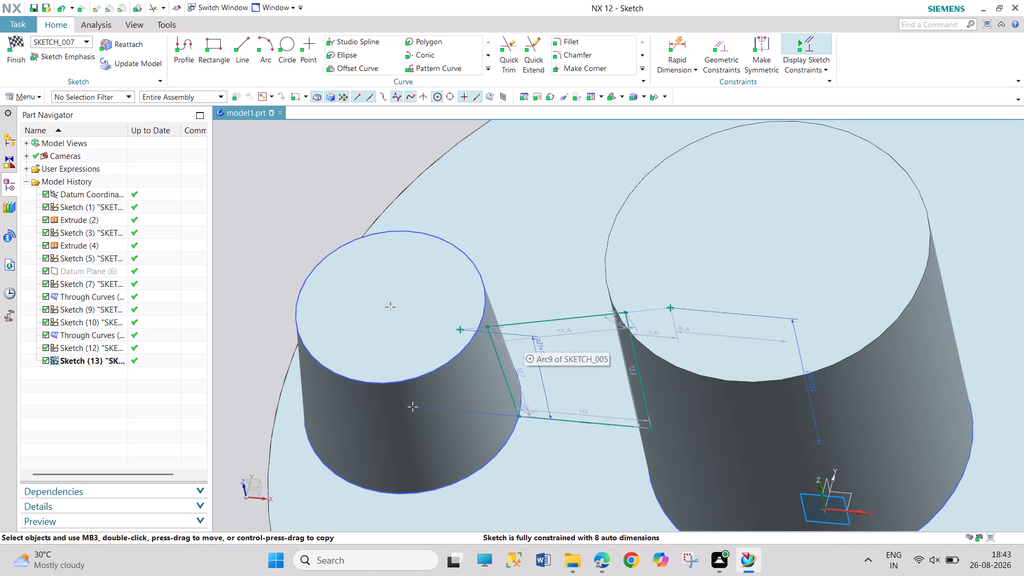
pyautogui.click(16, 55)
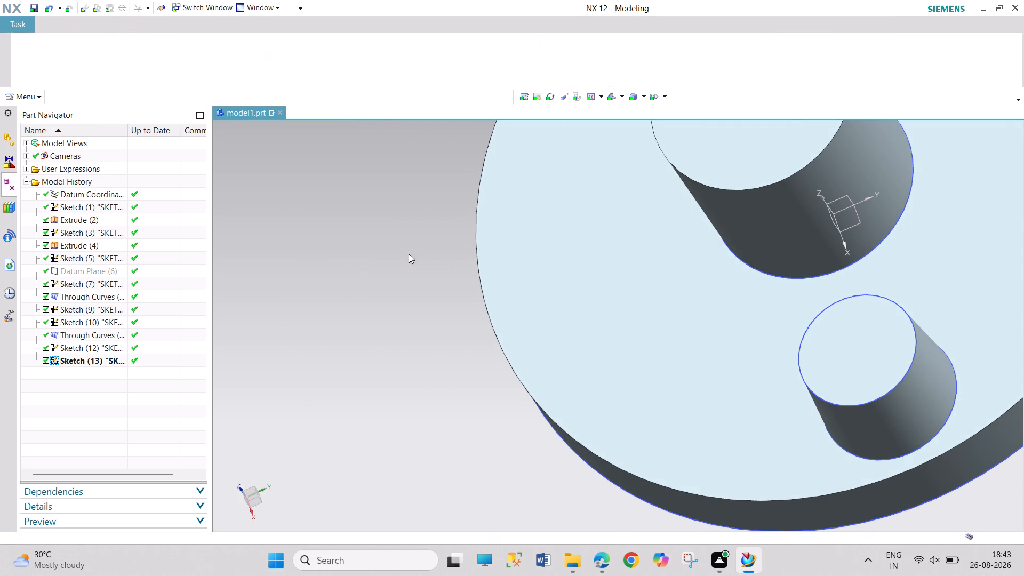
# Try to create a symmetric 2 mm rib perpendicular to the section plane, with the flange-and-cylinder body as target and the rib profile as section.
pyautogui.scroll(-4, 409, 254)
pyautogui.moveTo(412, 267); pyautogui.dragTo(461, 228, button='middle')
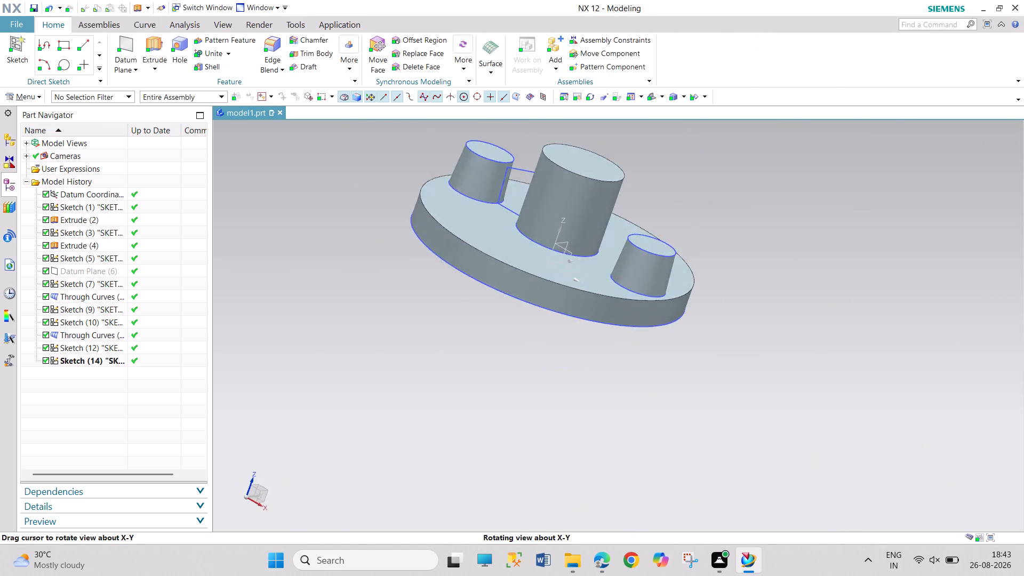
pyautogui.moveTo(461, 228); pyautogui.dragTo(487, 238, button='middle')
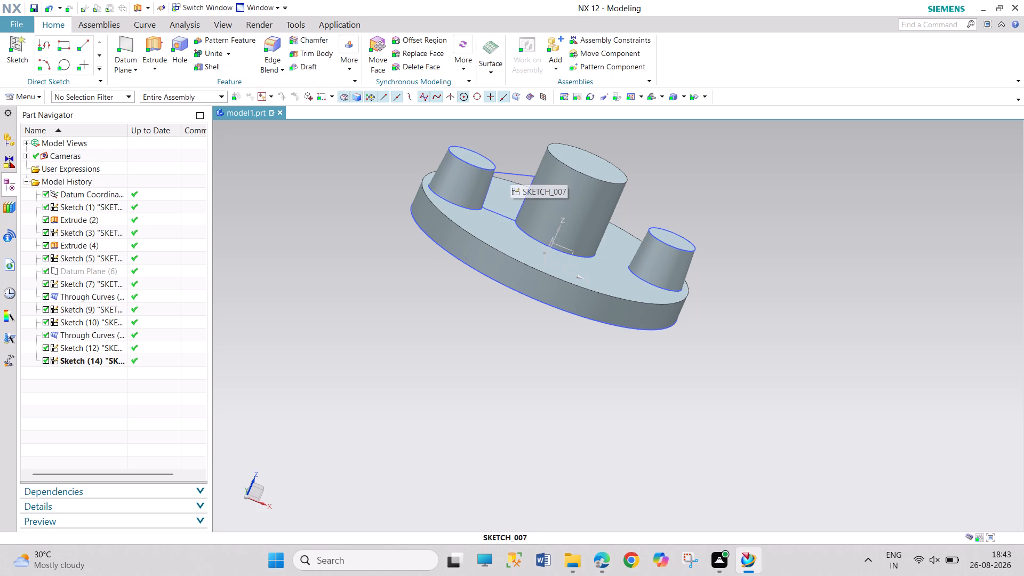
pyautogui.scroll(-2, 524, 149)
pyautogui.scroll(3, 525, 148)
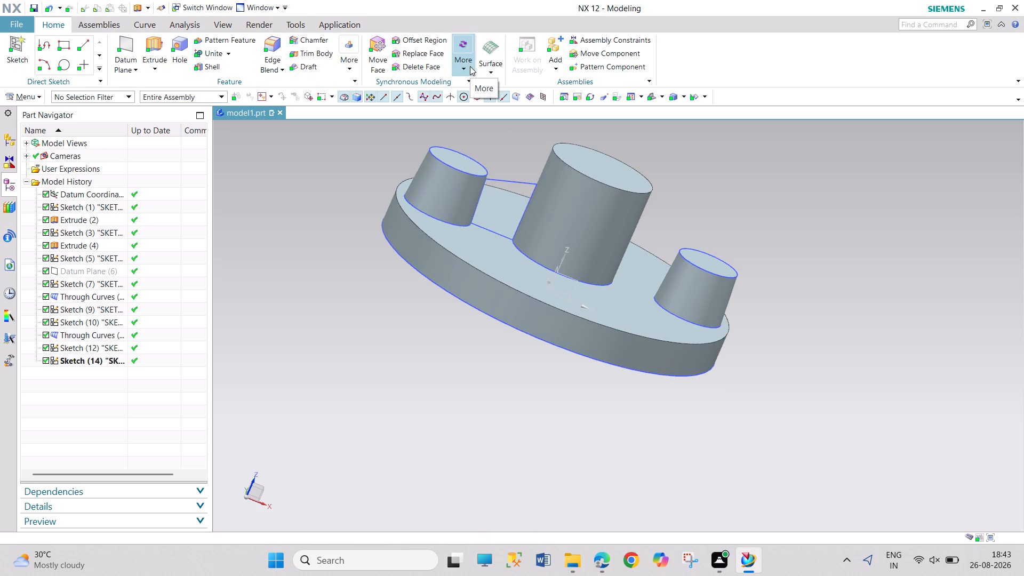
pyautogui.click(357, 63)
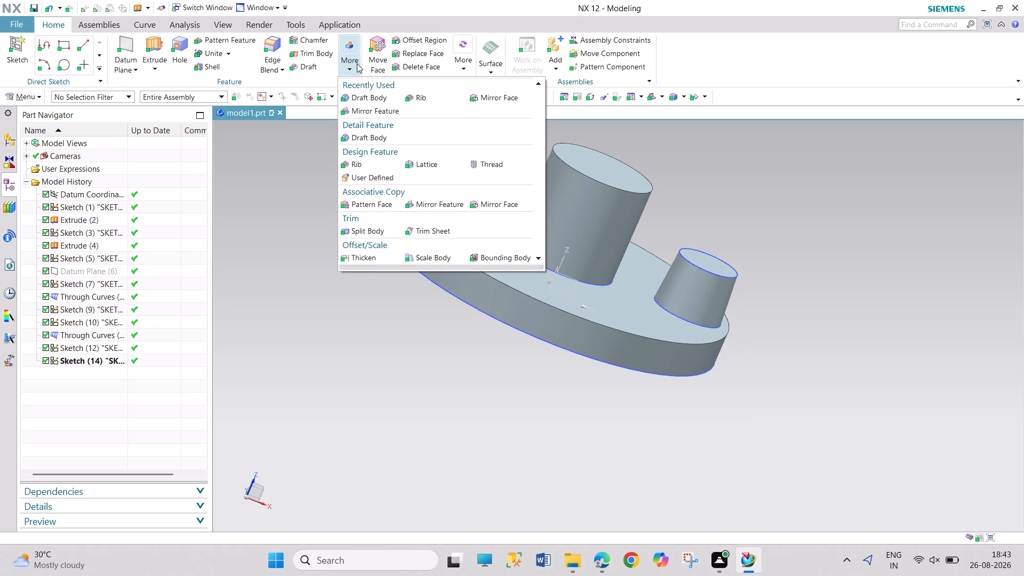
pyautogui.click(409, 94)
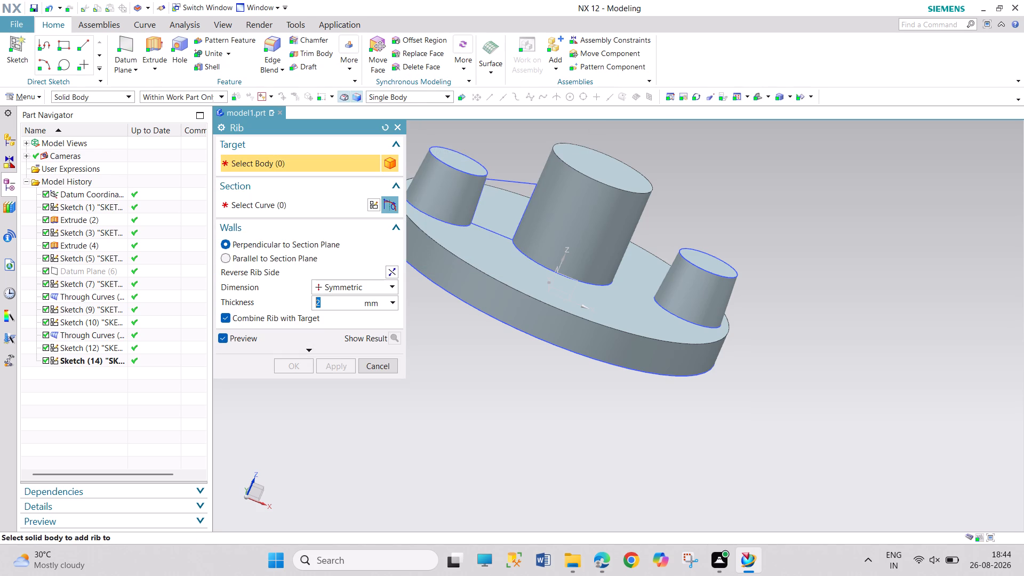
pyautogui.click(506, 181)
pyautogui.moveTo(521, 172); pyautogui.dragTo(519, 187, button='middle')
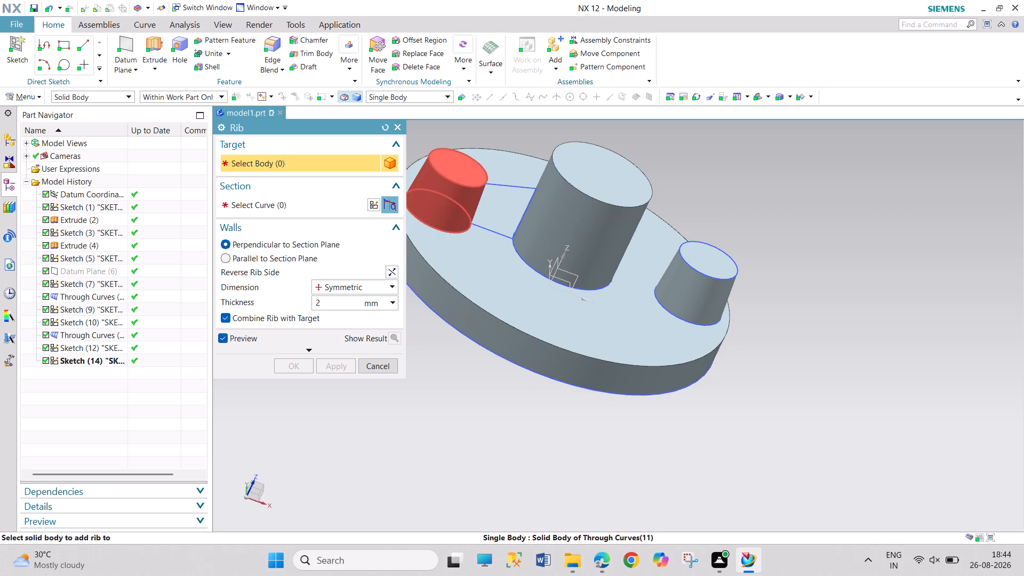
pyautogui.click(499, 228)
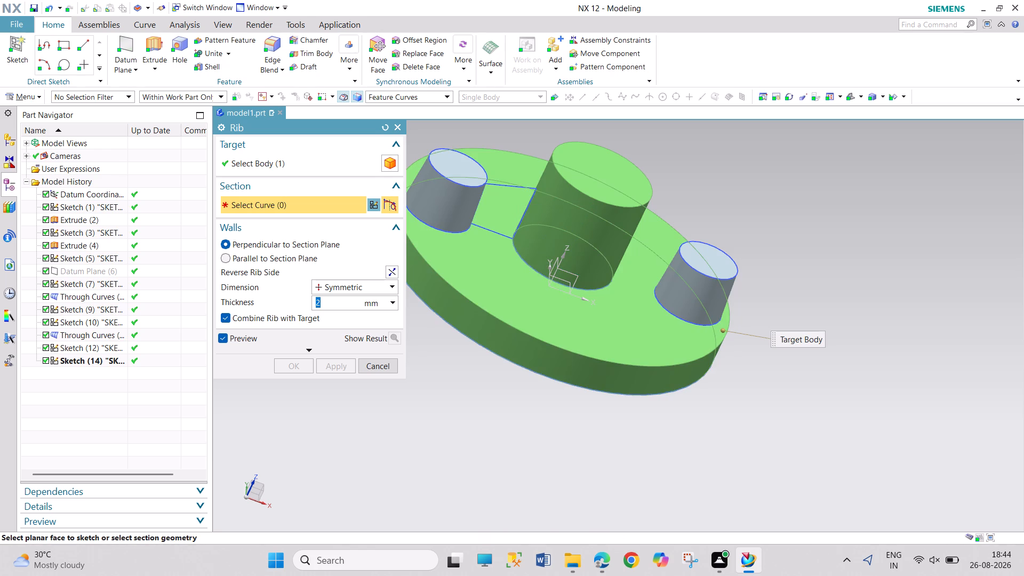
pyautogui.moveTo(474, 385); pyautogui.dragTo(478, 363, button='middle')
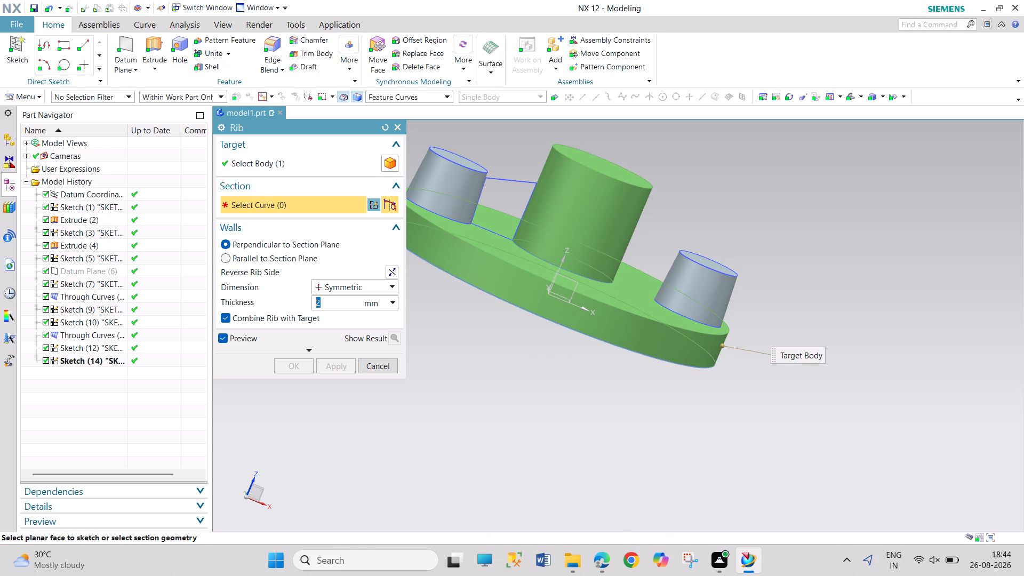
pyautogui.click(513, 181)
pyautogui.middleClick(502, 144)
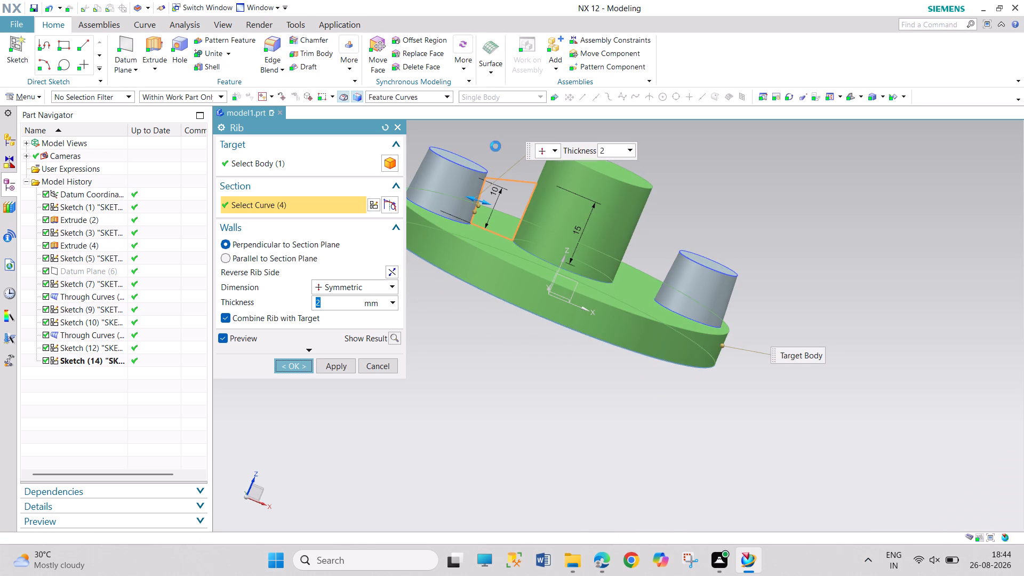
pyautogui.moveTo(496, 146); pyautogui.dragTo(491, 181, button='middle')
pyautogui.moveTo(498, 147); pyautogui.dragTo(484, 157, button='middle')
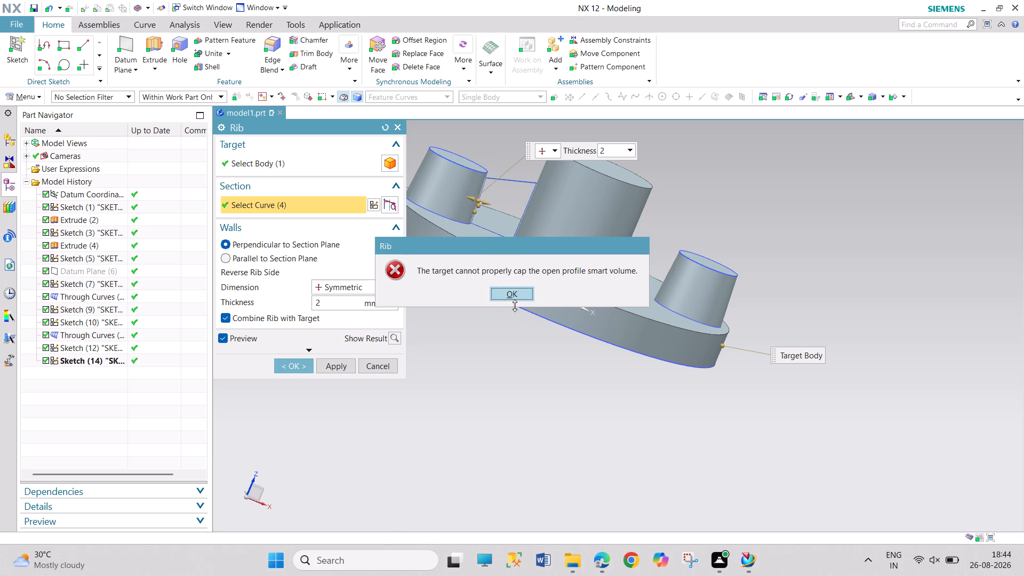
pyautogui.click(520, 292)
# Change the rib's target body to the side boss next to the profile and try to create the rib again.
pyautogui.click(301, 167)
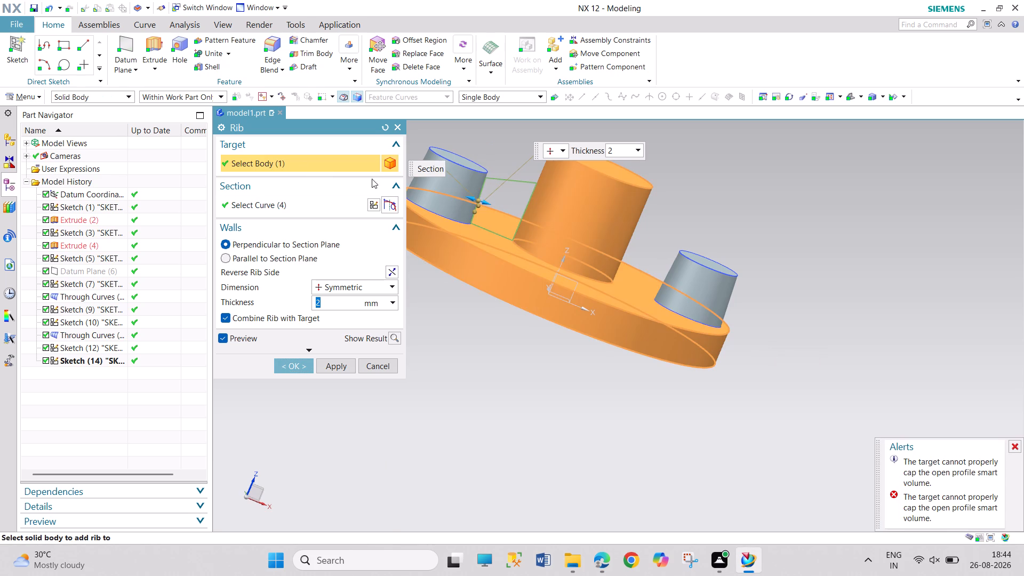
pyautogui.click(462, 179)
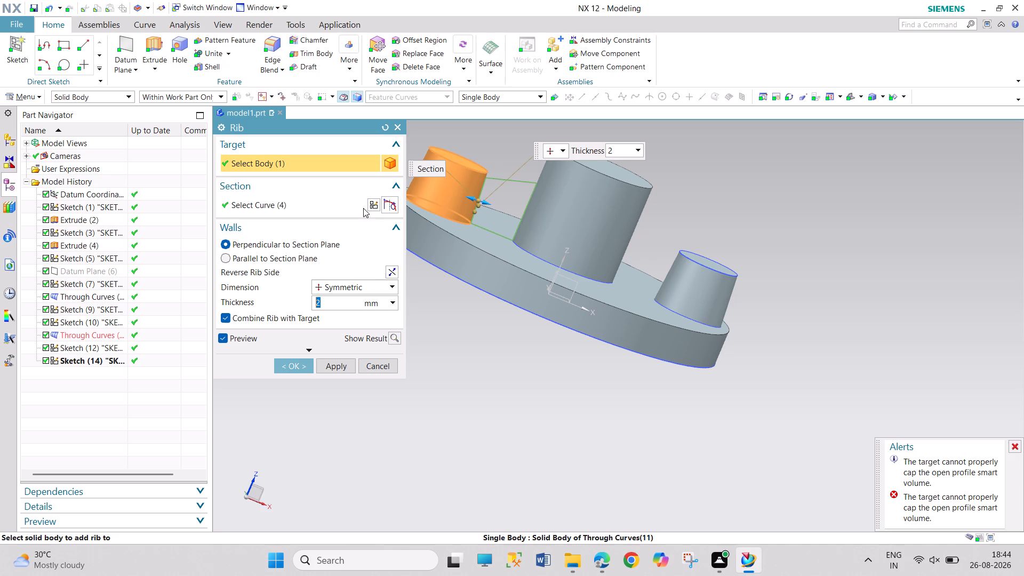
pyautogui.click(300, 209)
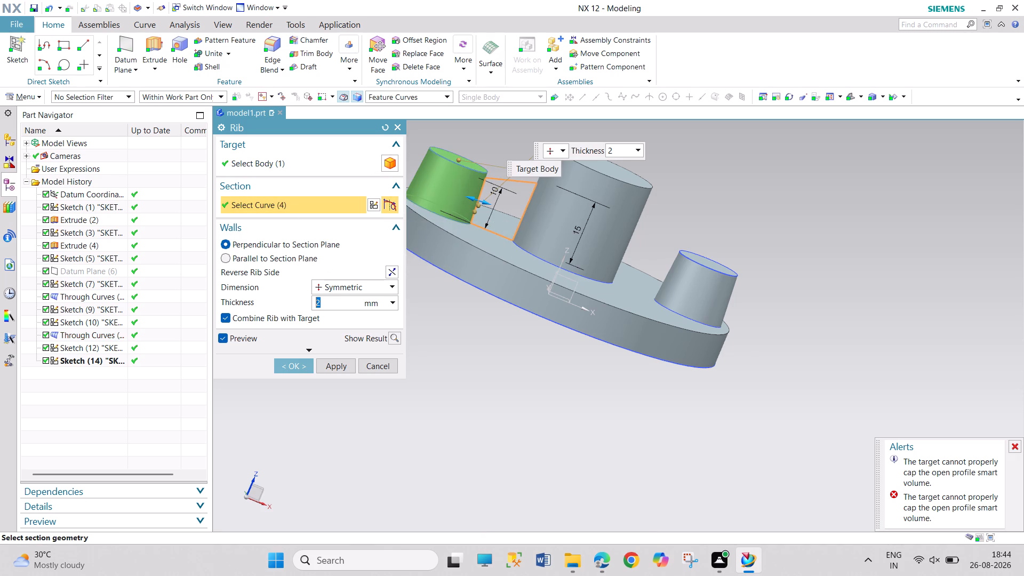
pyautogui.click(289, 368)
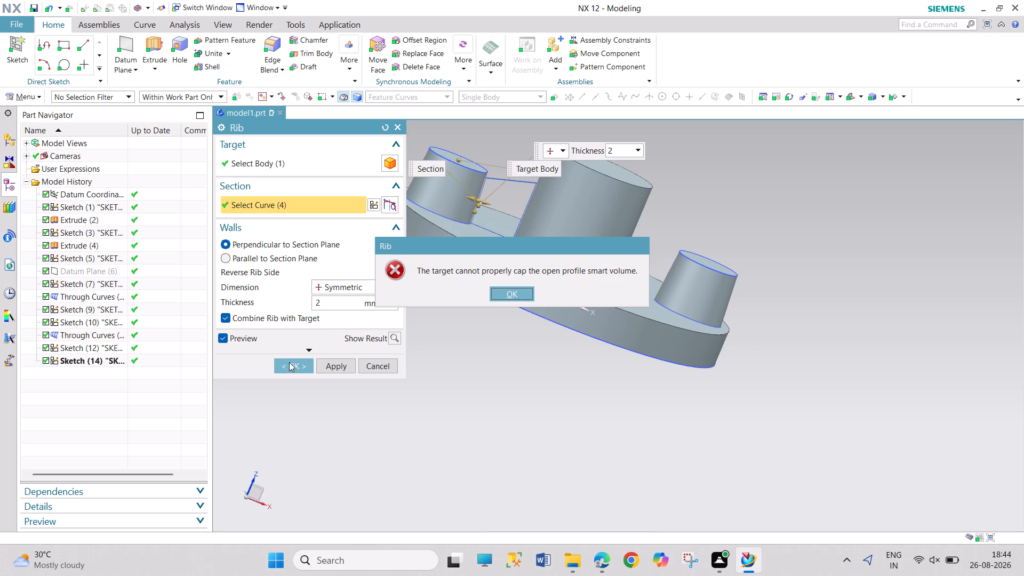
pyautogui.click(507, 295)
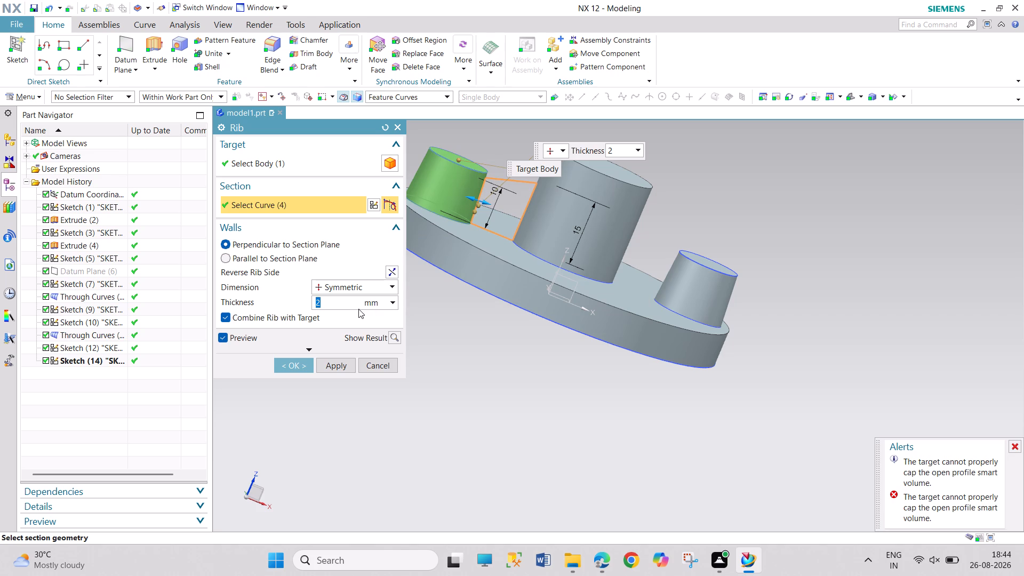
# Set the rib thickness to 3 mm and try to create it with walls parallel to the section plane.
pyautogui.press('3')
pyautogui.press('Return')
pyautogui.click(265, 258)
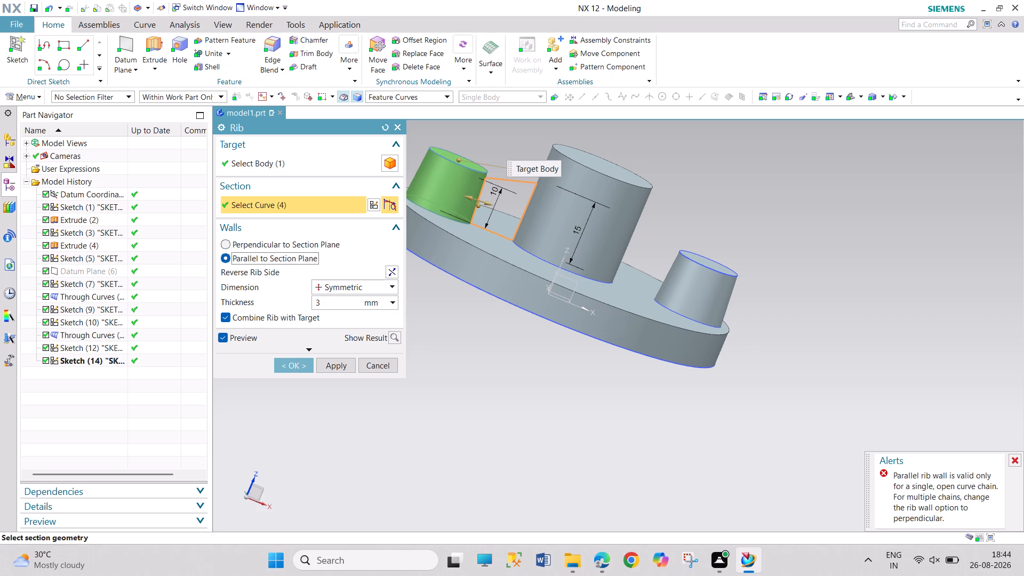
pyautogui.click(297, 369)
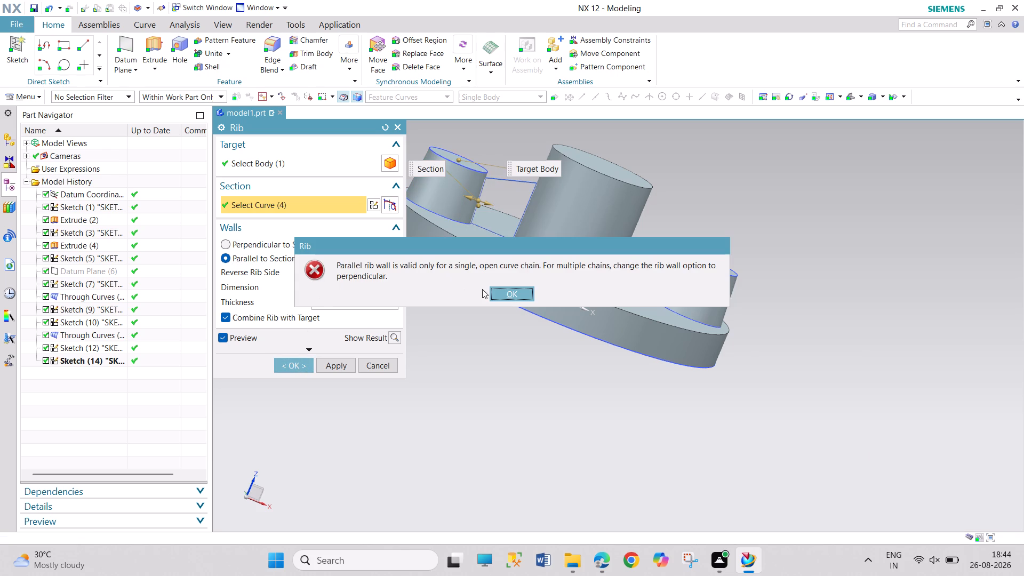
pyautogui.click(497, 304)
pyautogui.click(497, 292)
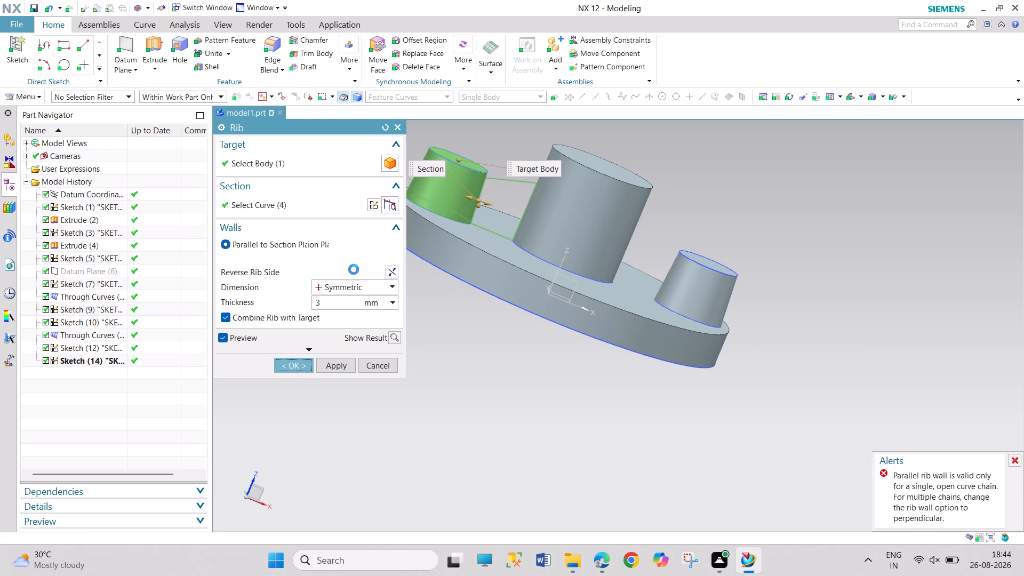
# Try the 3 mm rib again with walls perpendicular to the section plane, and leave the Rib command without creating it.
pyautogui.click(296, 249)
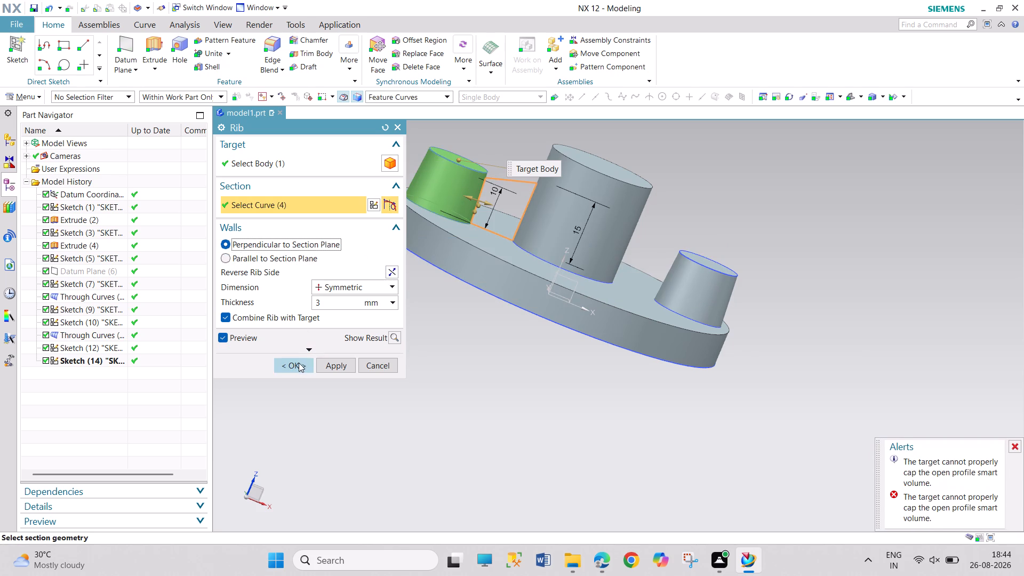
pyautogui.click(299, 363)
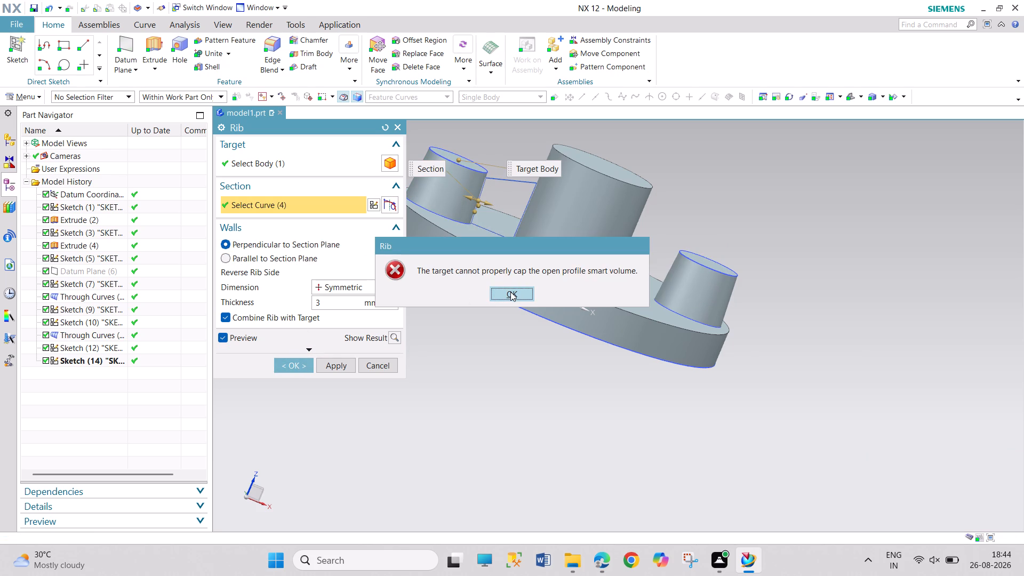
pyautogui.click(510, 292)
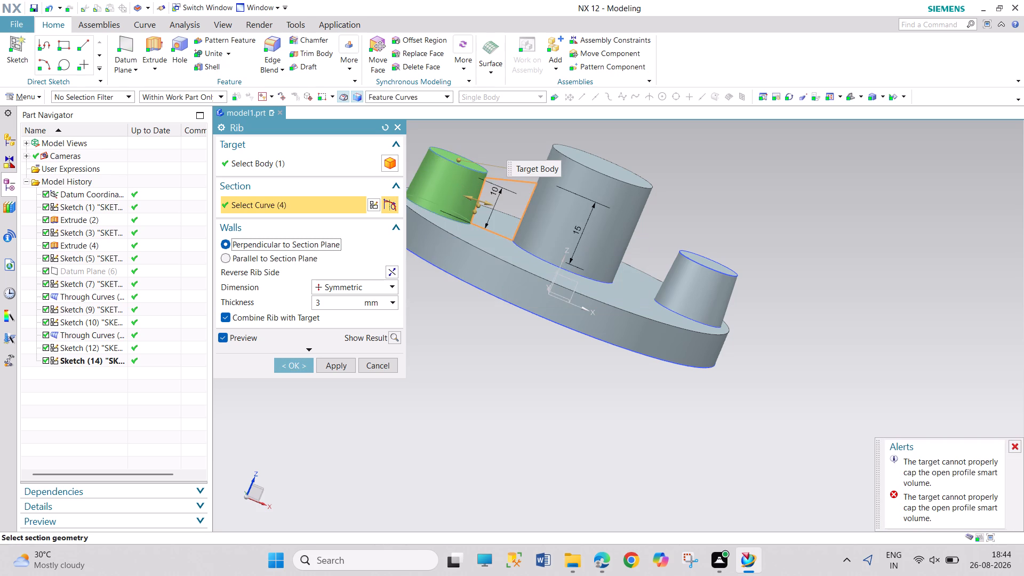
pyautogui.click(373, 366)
# Reopen the rib profile sketch between the side boss and the central cylinder for editing with rollback.
pyautogui.scroll(-3, 539, 187)
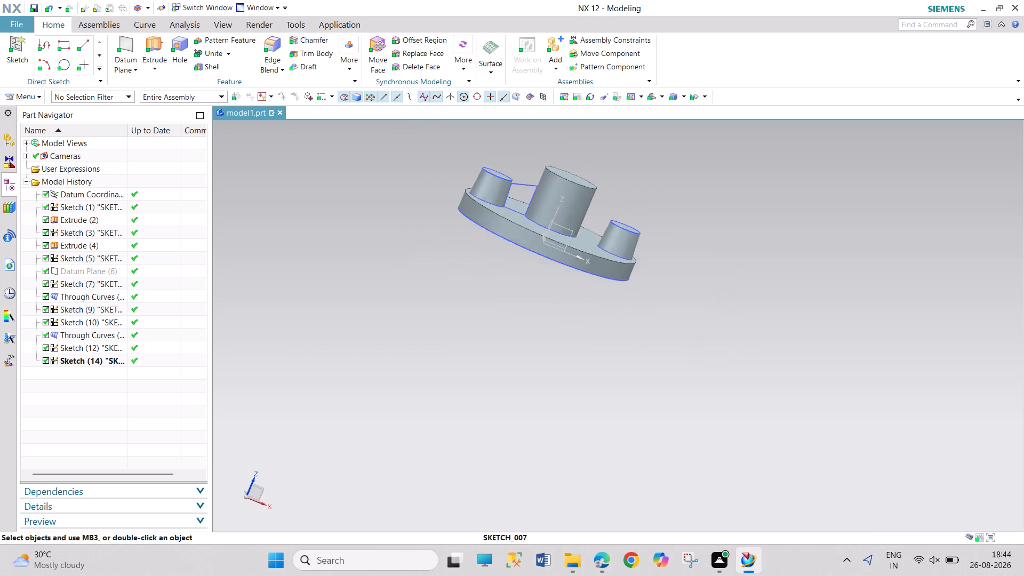
pyautogui.scroll(-2, 537, 194)
pyautogui.scroll(6, 537, 198)
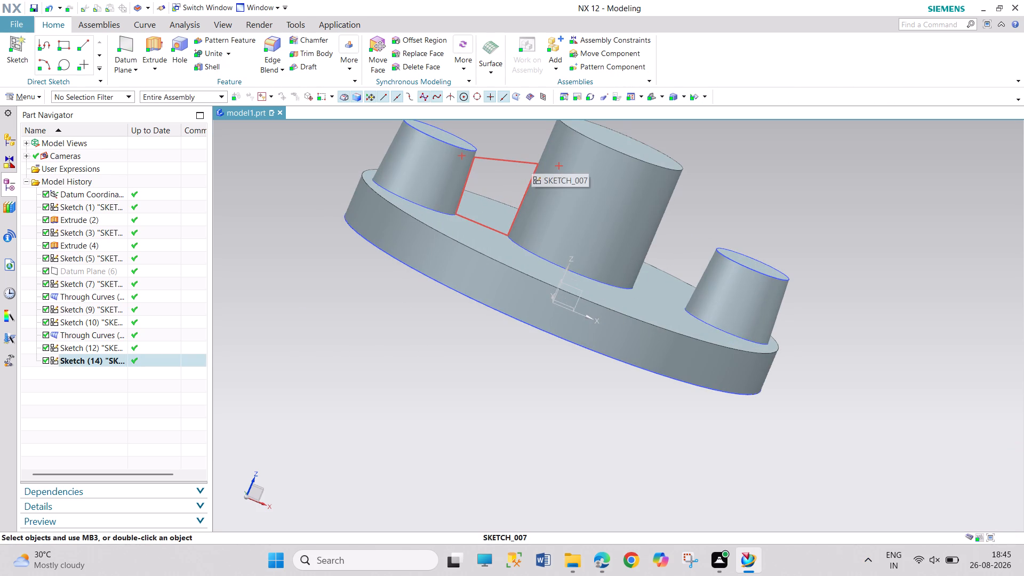
pyautogui.rightClick(531, 161)
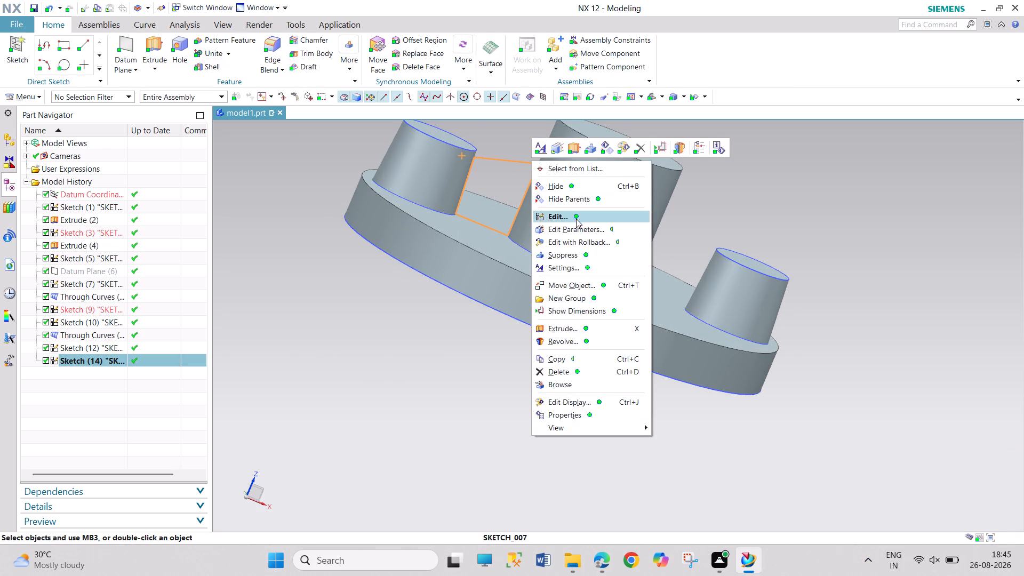
pyautogui.click(577, 241)
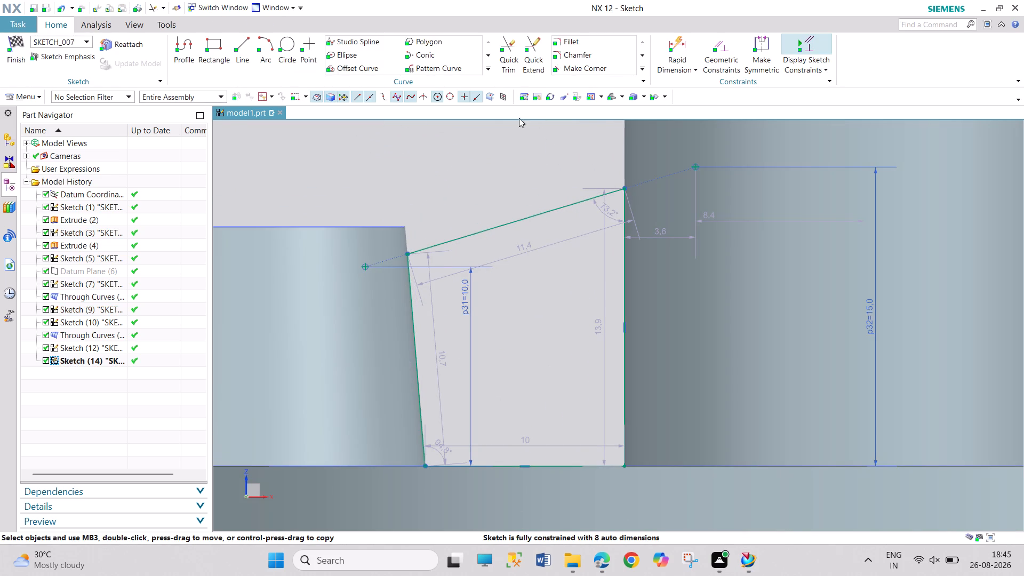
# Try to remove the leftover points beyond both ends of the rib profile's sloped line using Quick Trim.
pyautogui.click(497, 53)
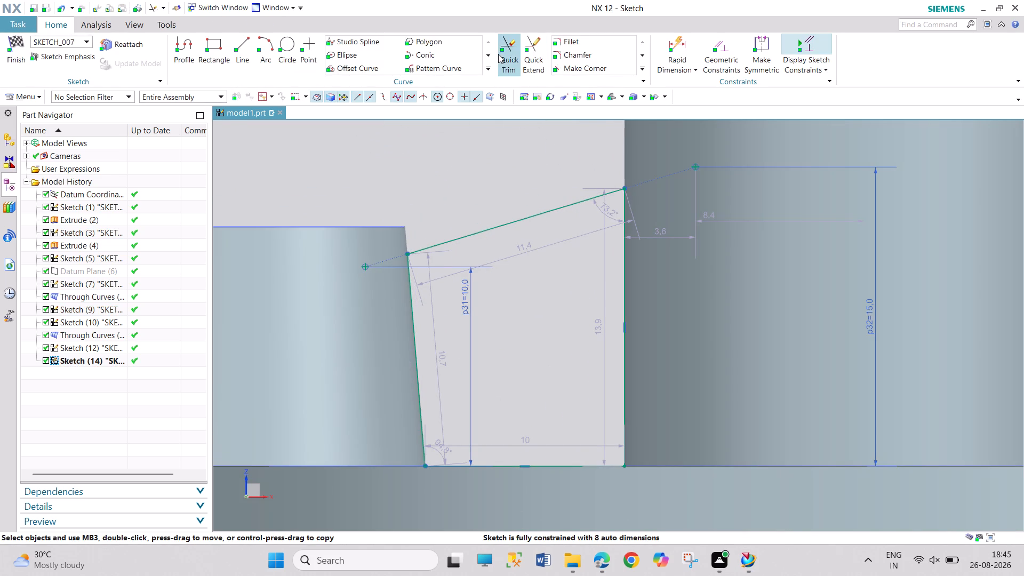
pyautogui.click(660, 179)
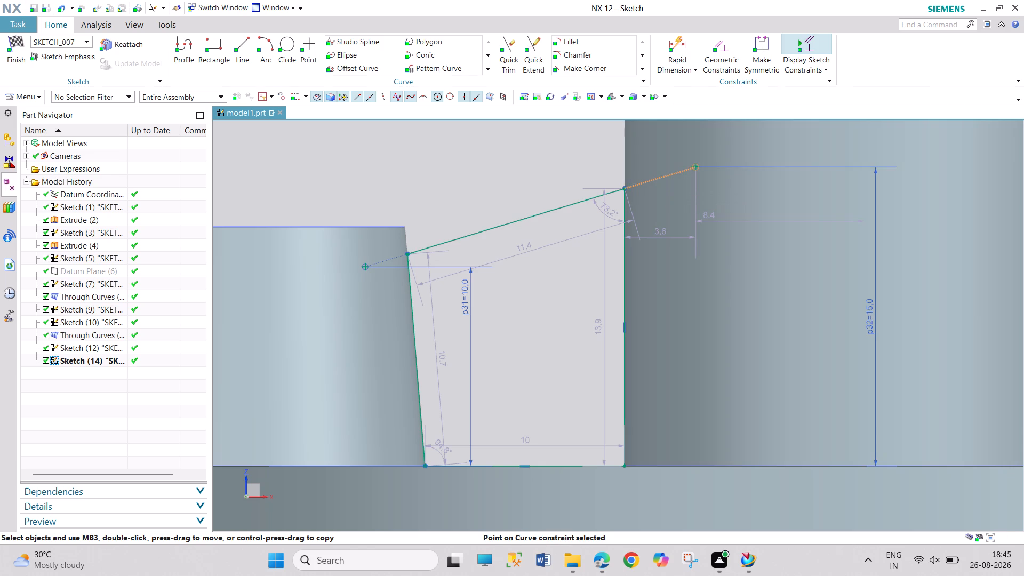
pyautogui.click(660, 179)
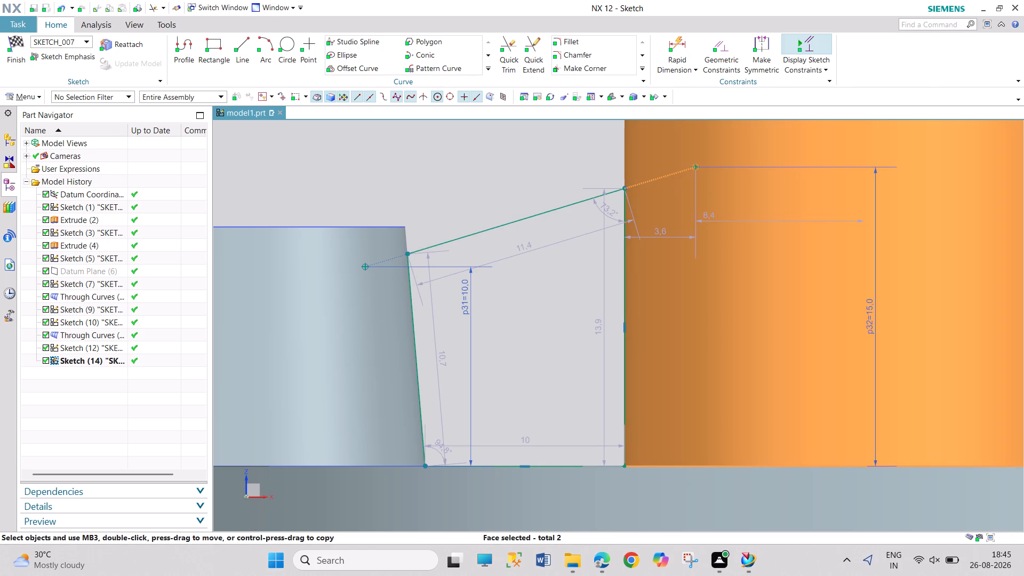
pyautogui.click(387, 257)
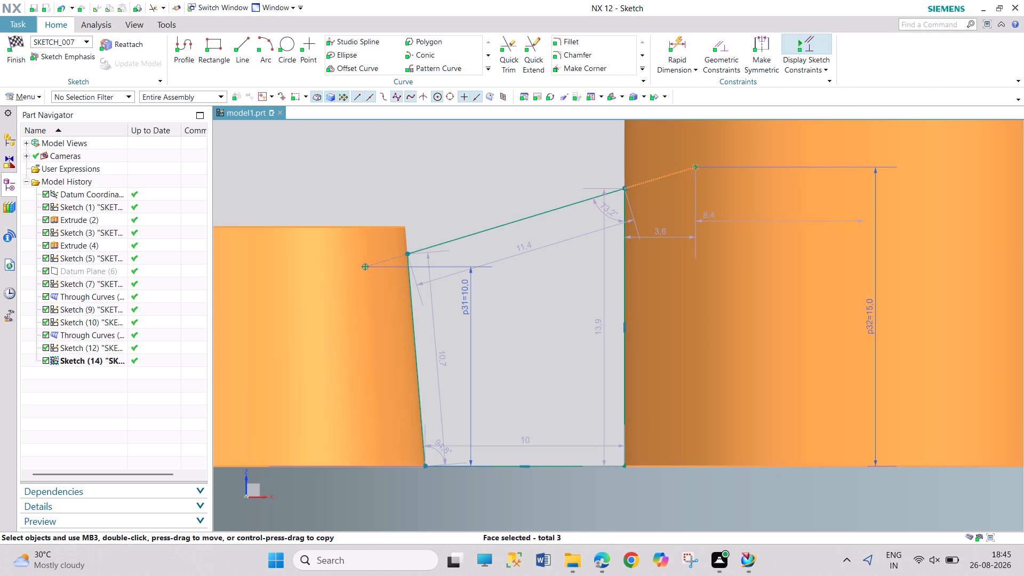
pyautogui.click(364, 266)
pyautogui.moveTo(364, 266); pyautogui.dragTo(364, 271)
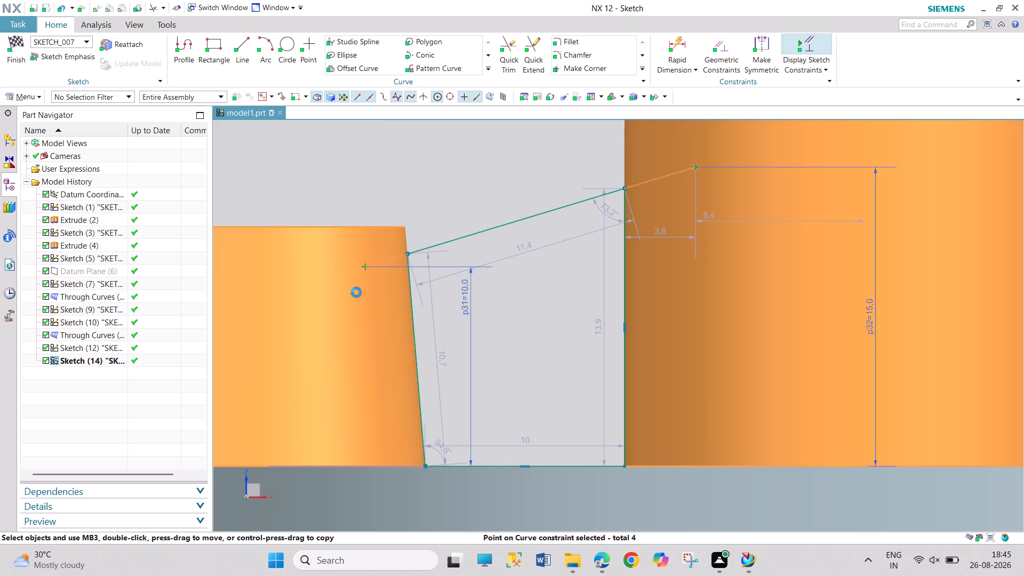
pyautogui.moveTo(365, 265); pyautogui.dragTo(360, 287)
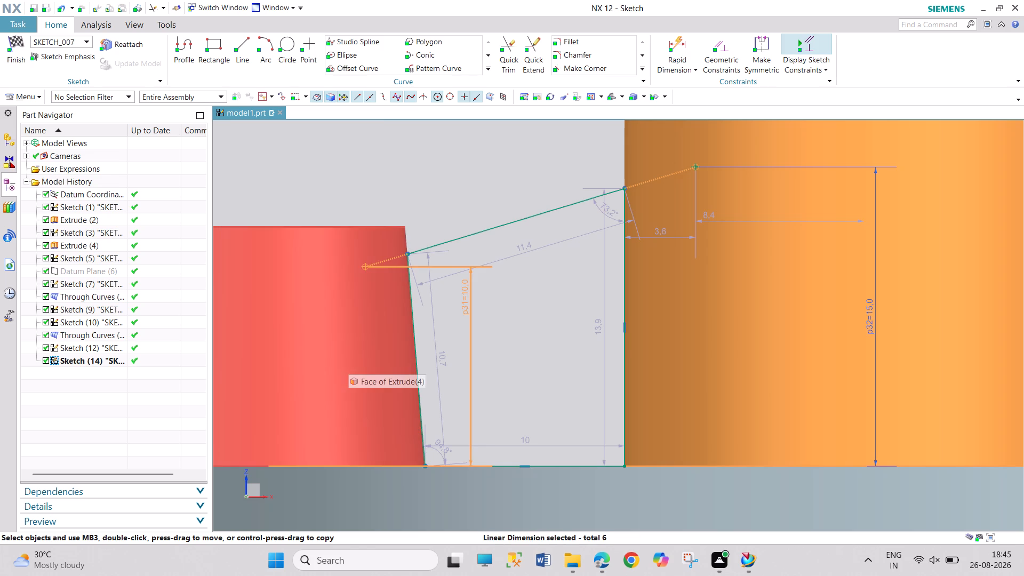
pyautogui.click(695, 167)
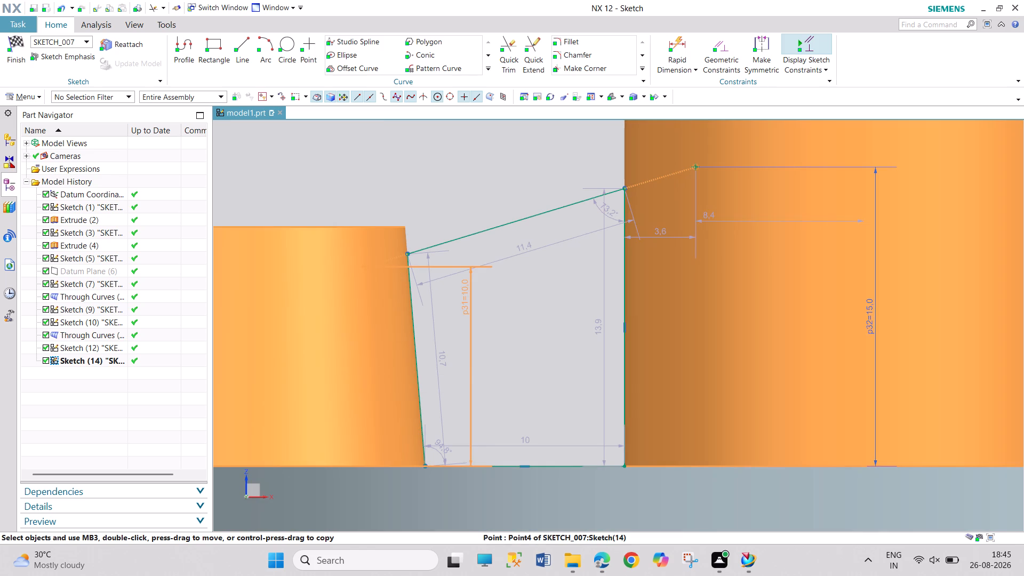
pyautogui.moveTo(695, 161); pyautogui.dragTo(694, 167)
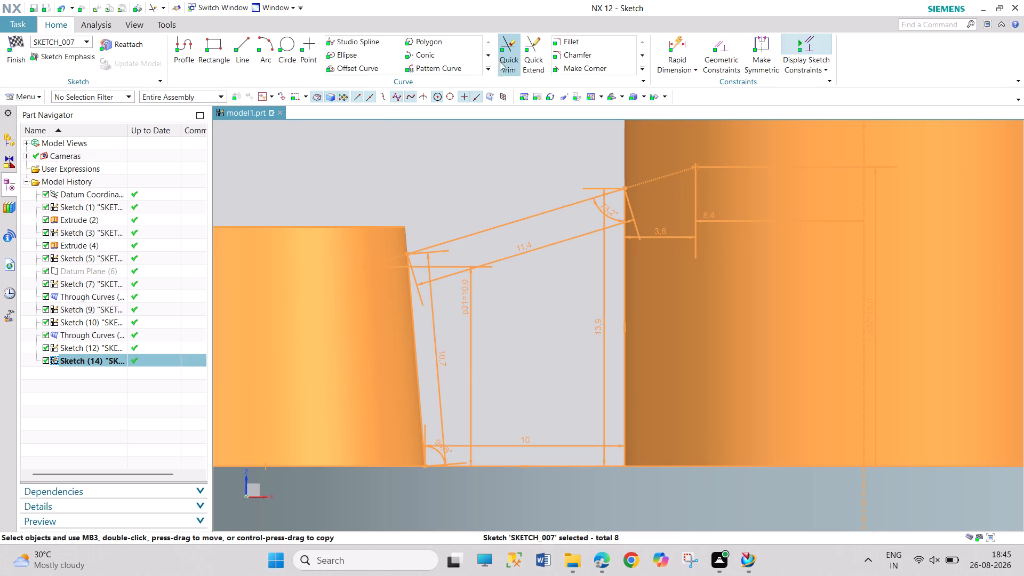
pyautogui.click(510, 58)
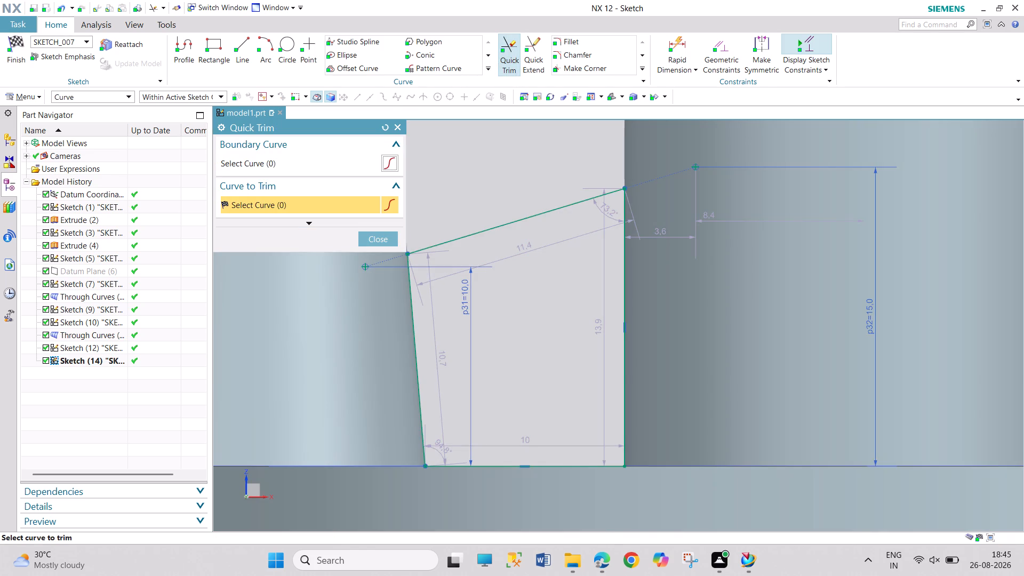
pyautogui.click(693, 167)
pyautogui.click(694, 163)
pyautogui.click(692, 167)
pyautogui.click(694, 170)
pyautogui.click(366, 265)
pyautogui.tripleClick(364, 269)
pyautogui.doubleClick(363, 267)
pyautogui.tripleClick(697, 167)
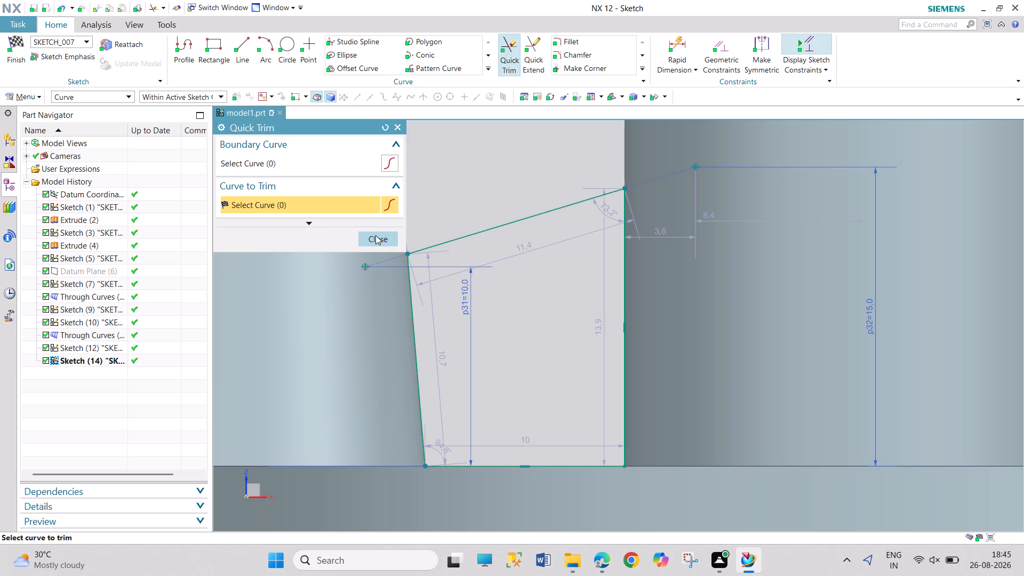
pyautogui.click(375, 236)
# Finish the rib profile sketch and return to modeling.
pyautogui.moveTo(439, 202); pyautogui.dragTo(444, 236, button='middle')
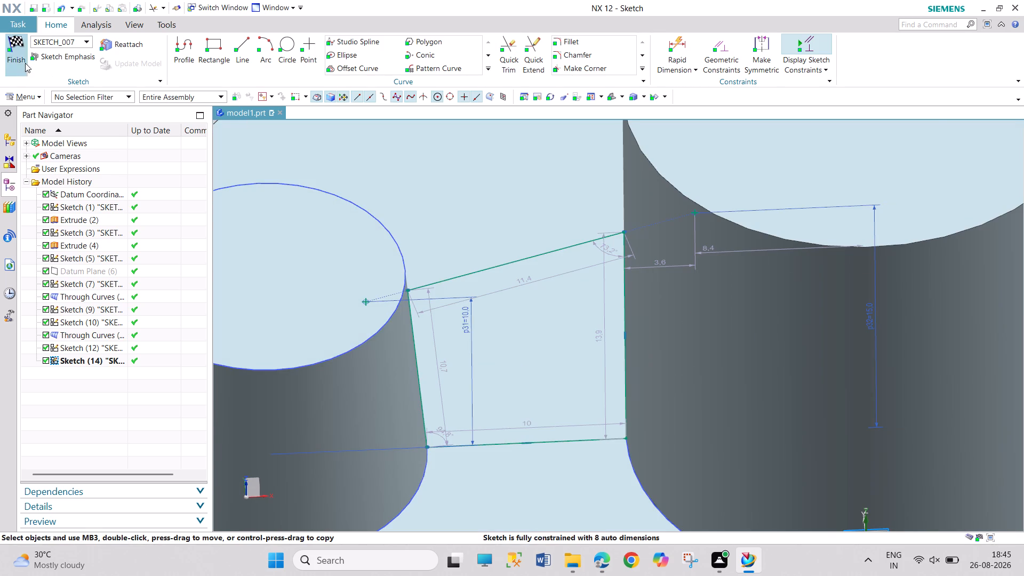
pyautogui.click(25, 62)
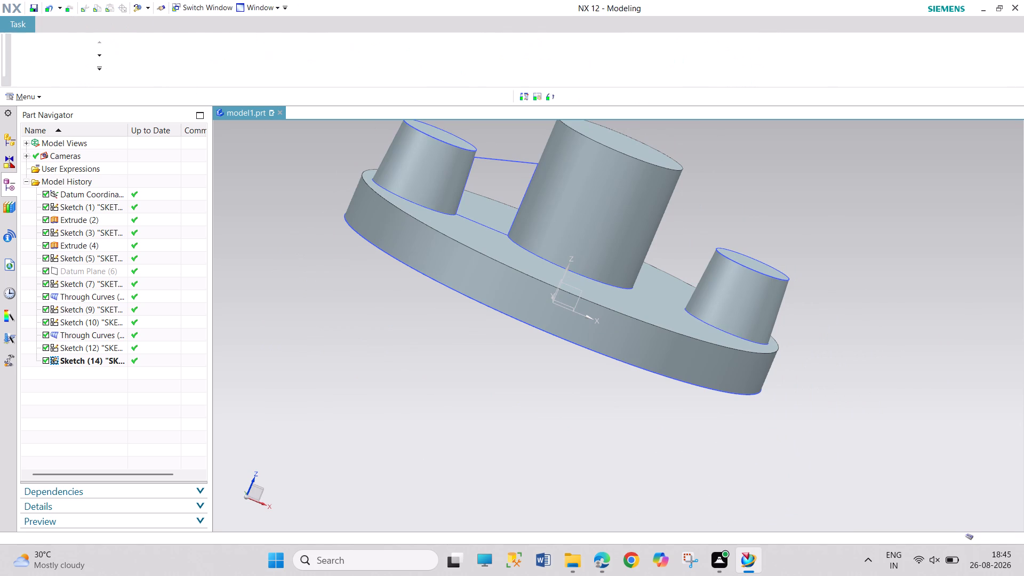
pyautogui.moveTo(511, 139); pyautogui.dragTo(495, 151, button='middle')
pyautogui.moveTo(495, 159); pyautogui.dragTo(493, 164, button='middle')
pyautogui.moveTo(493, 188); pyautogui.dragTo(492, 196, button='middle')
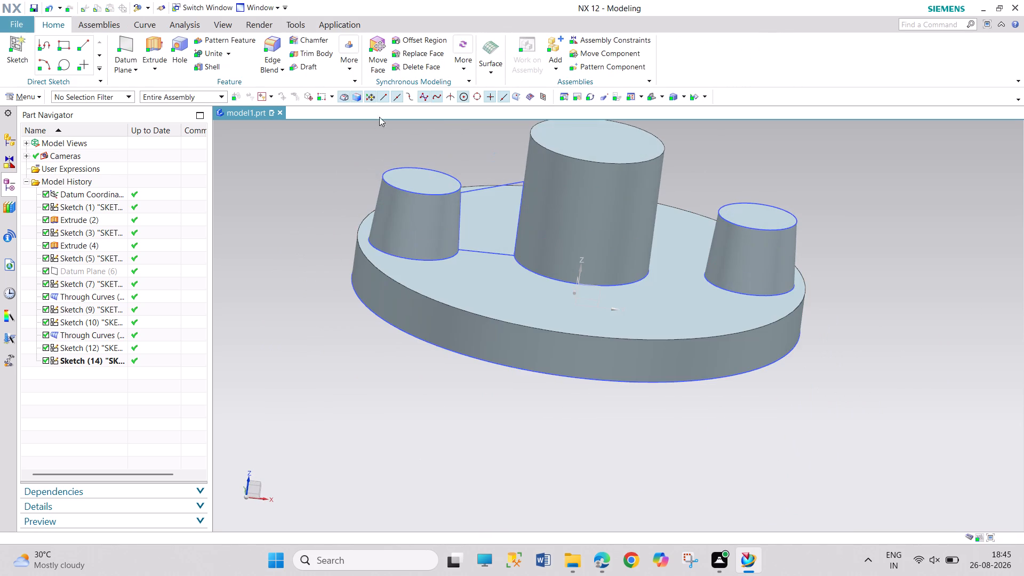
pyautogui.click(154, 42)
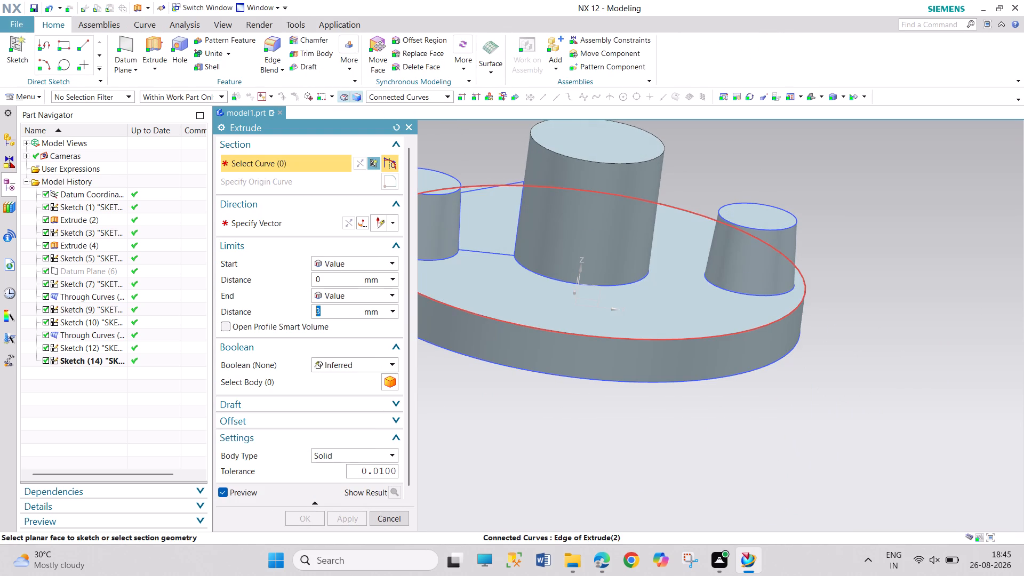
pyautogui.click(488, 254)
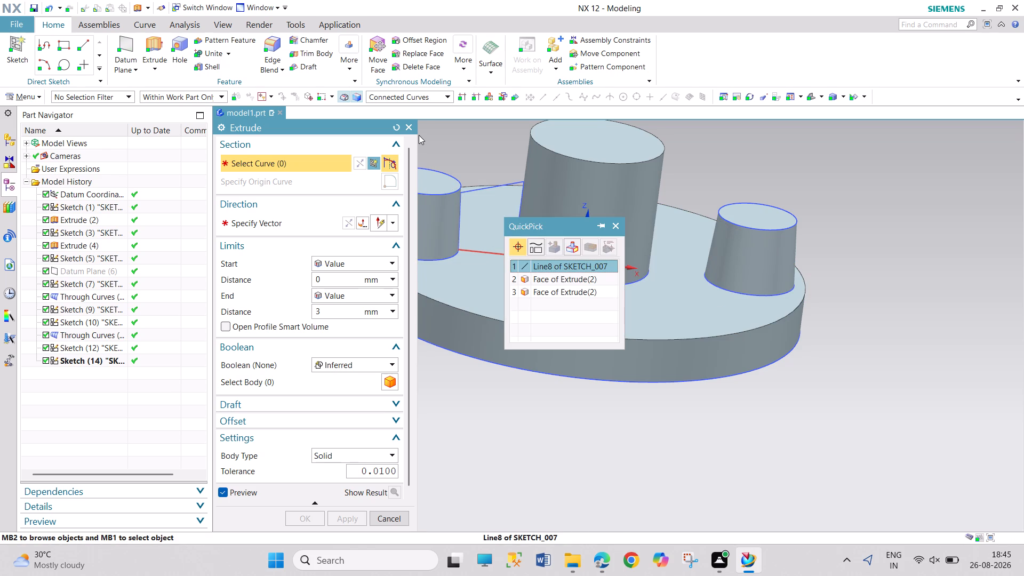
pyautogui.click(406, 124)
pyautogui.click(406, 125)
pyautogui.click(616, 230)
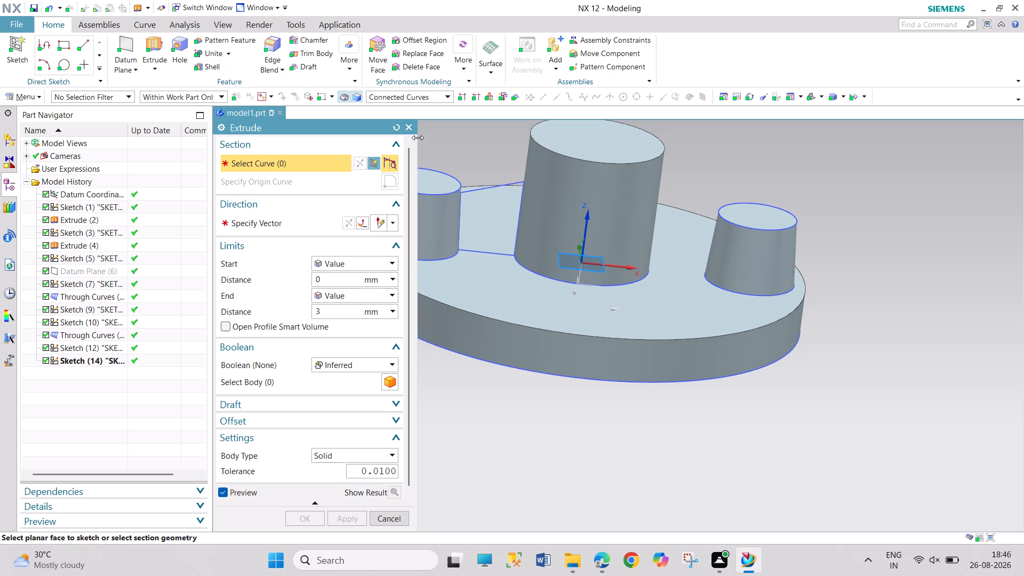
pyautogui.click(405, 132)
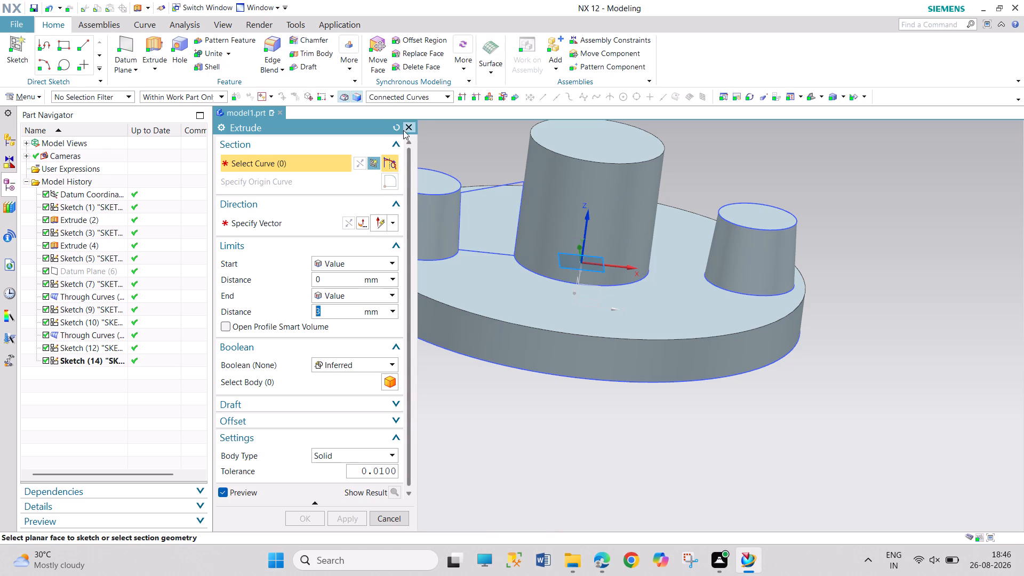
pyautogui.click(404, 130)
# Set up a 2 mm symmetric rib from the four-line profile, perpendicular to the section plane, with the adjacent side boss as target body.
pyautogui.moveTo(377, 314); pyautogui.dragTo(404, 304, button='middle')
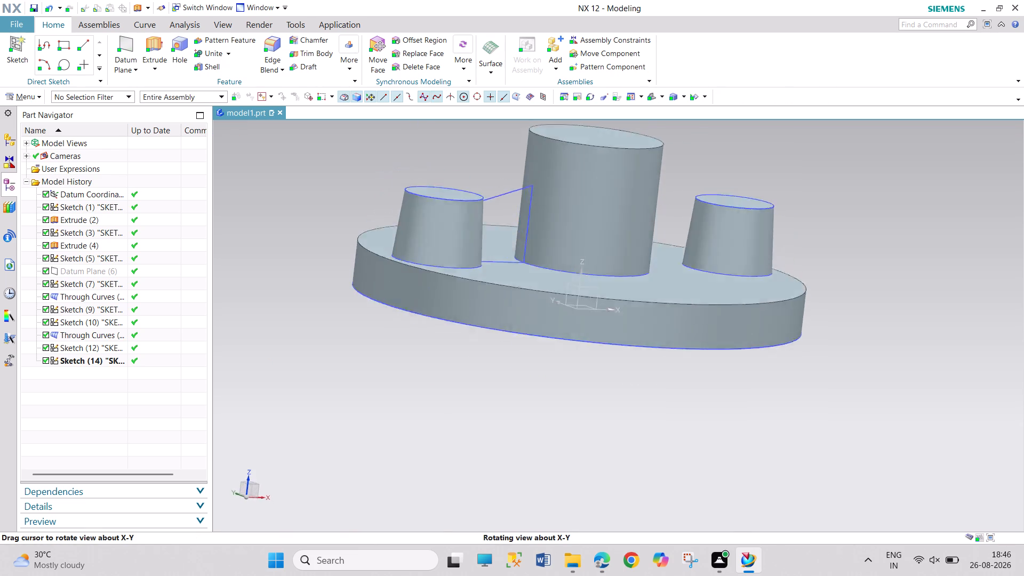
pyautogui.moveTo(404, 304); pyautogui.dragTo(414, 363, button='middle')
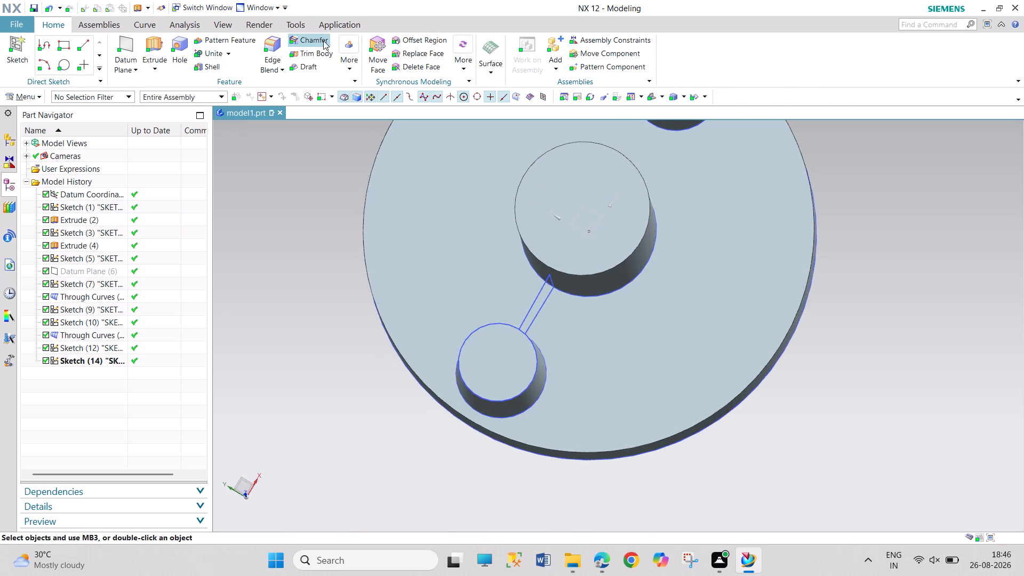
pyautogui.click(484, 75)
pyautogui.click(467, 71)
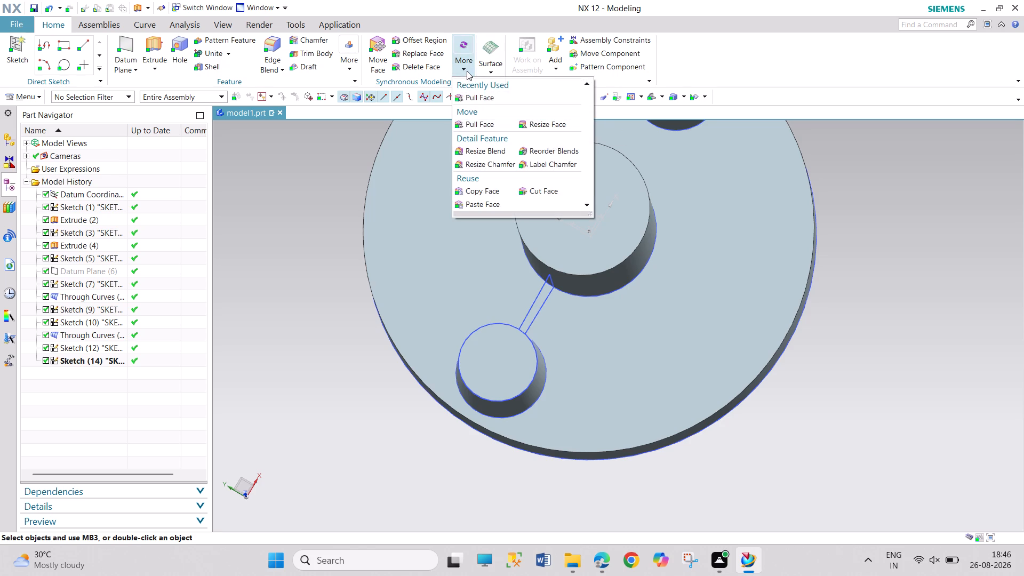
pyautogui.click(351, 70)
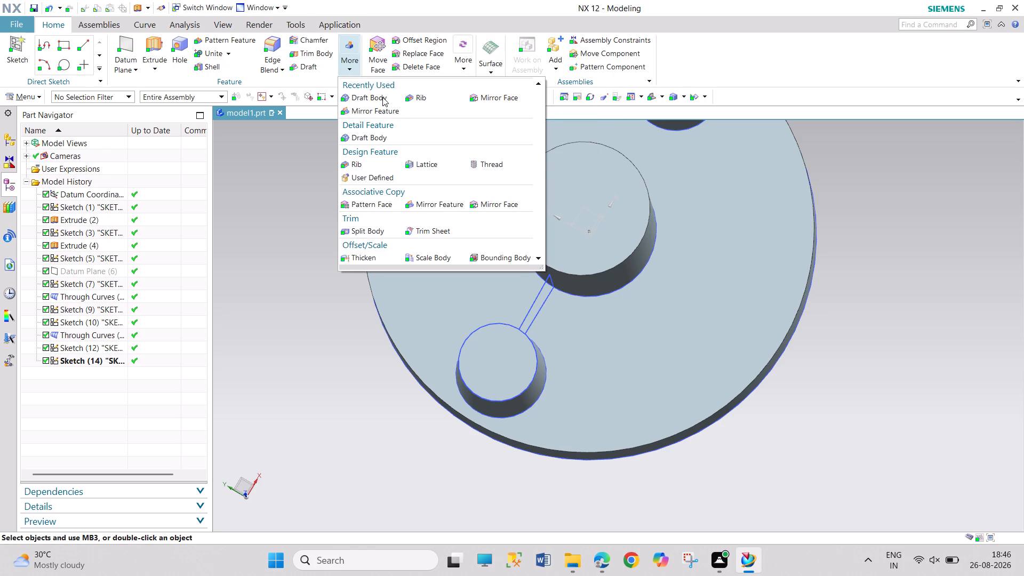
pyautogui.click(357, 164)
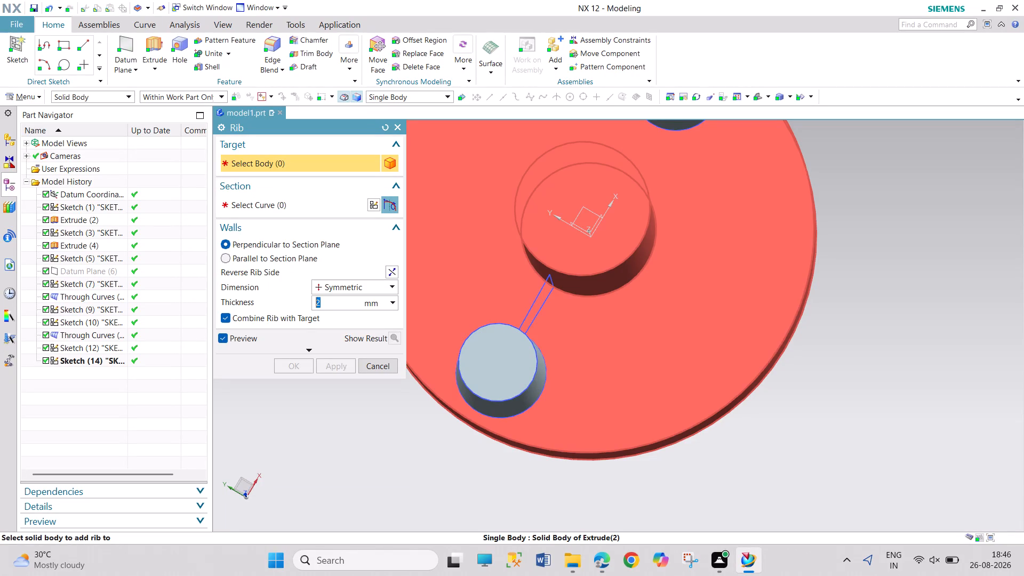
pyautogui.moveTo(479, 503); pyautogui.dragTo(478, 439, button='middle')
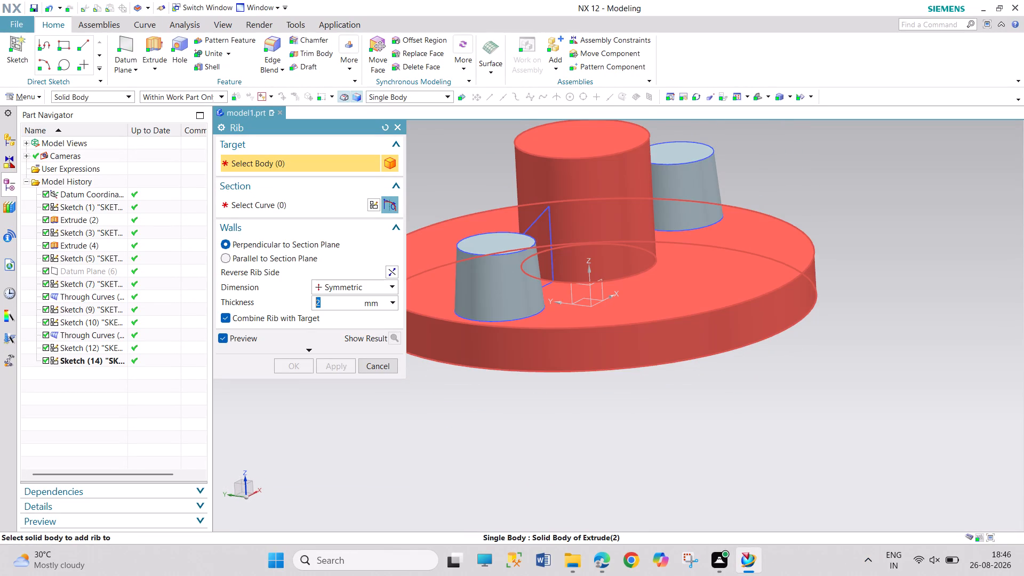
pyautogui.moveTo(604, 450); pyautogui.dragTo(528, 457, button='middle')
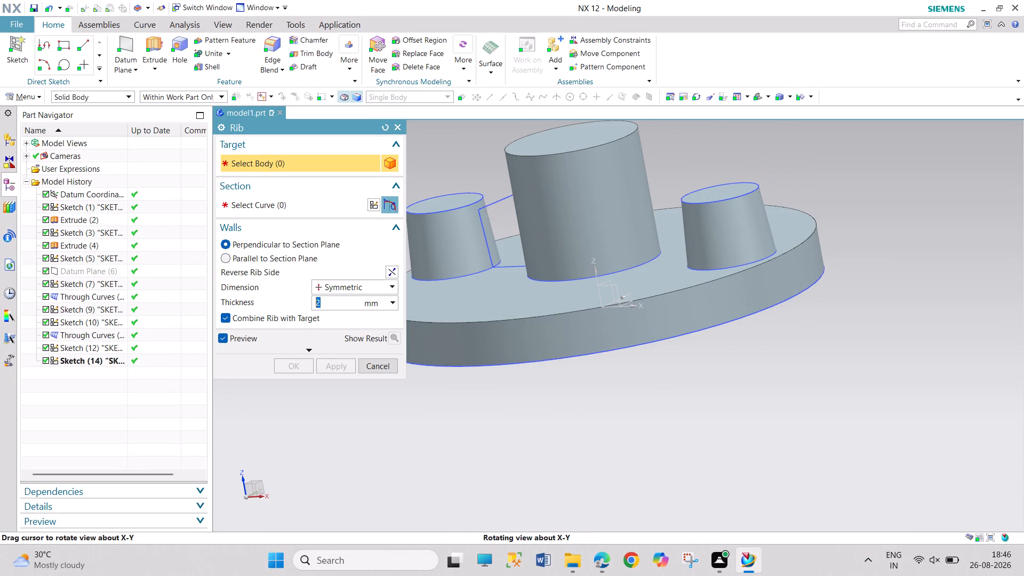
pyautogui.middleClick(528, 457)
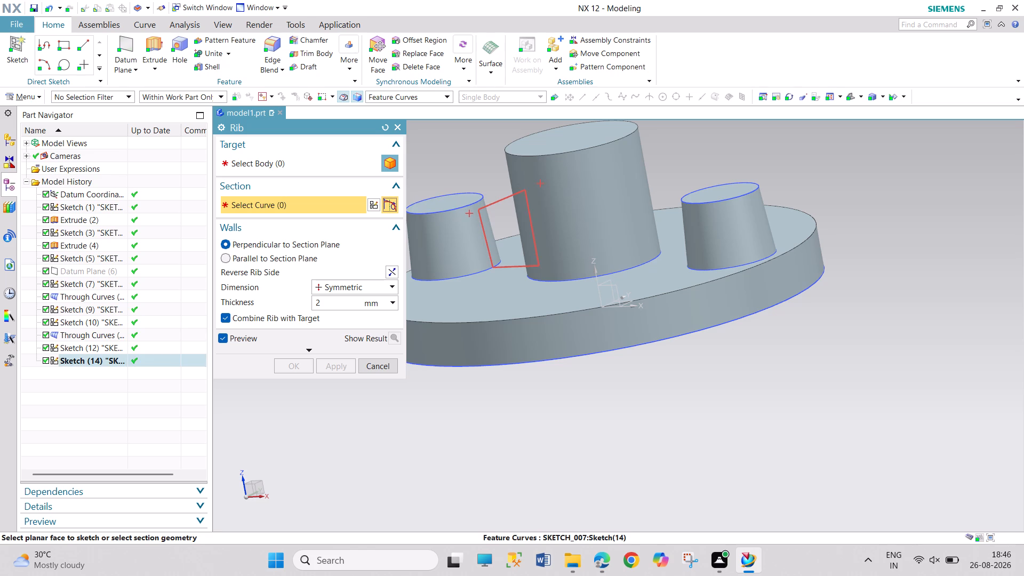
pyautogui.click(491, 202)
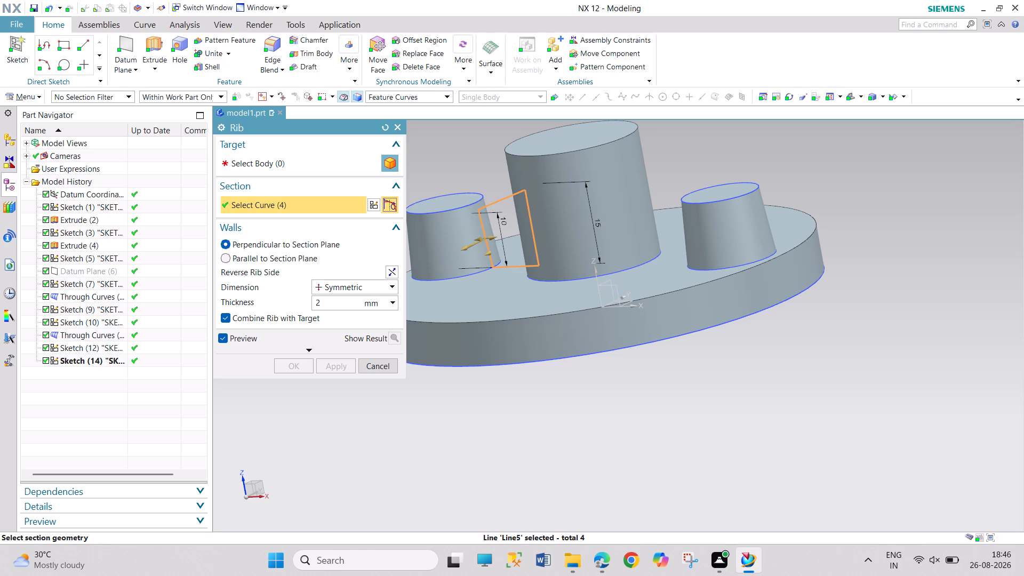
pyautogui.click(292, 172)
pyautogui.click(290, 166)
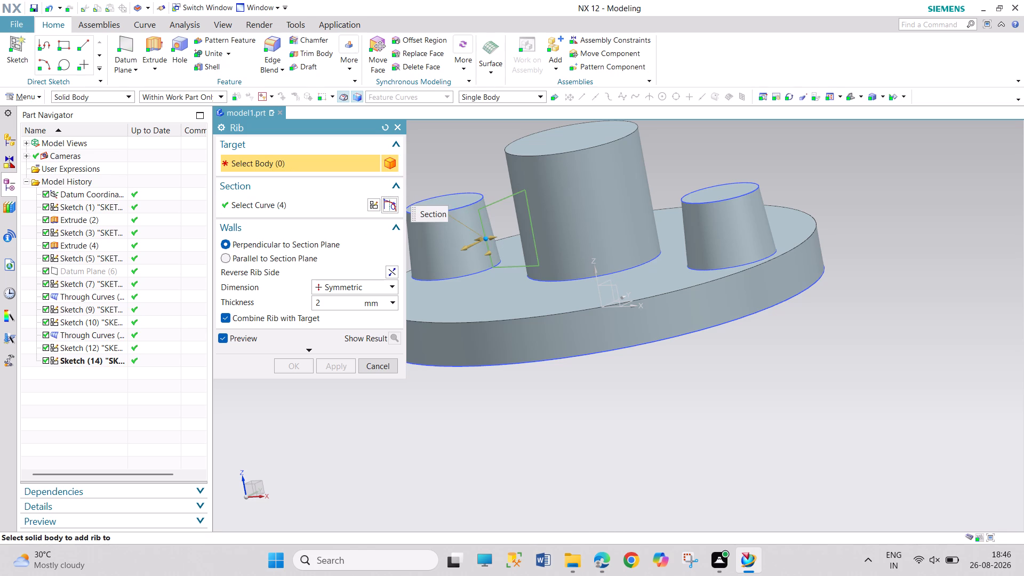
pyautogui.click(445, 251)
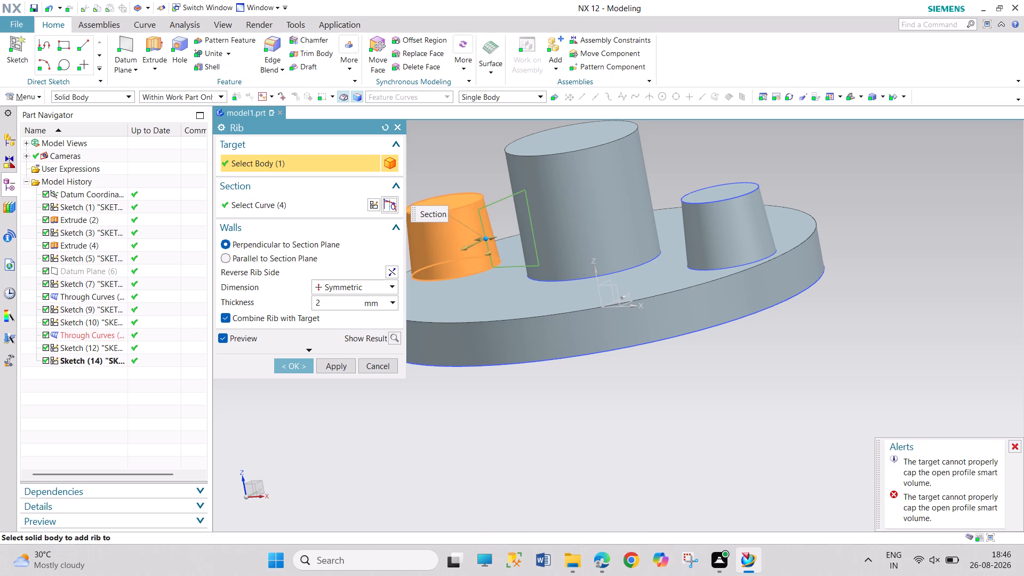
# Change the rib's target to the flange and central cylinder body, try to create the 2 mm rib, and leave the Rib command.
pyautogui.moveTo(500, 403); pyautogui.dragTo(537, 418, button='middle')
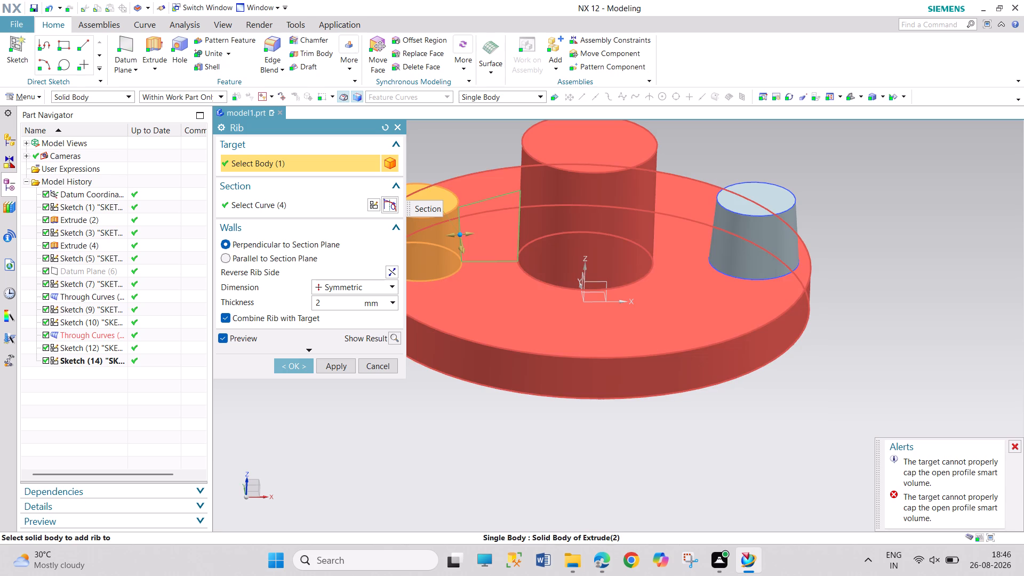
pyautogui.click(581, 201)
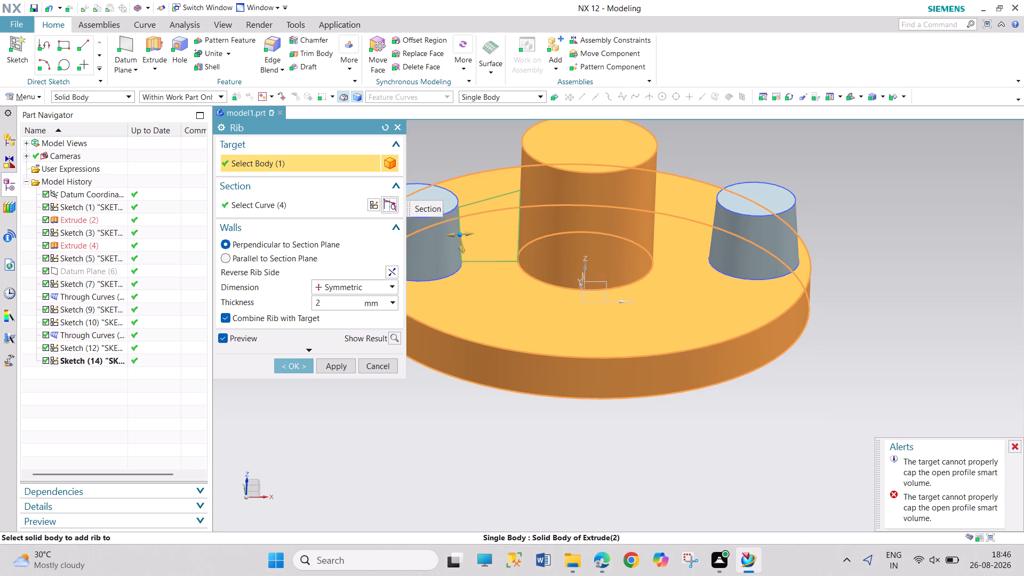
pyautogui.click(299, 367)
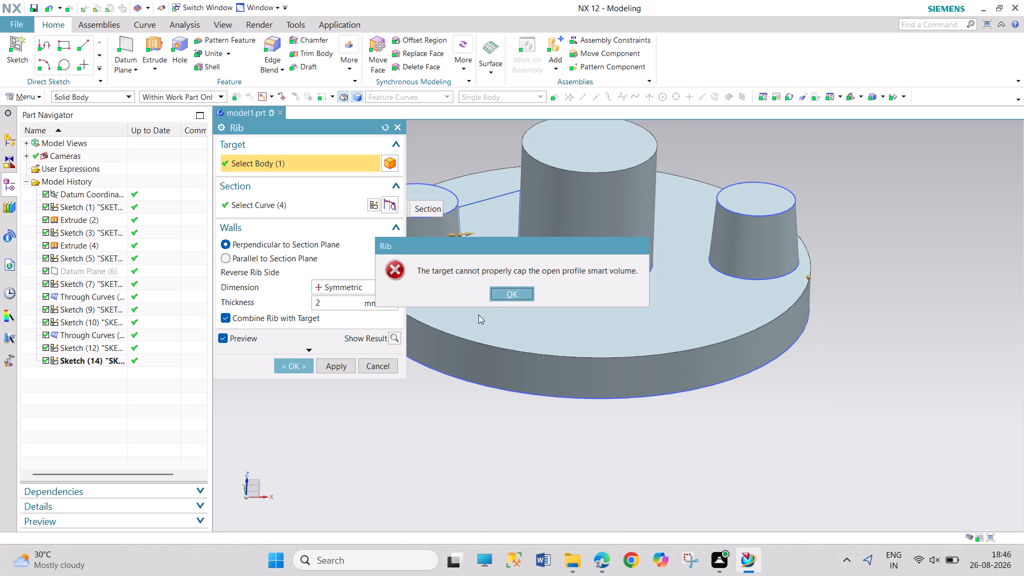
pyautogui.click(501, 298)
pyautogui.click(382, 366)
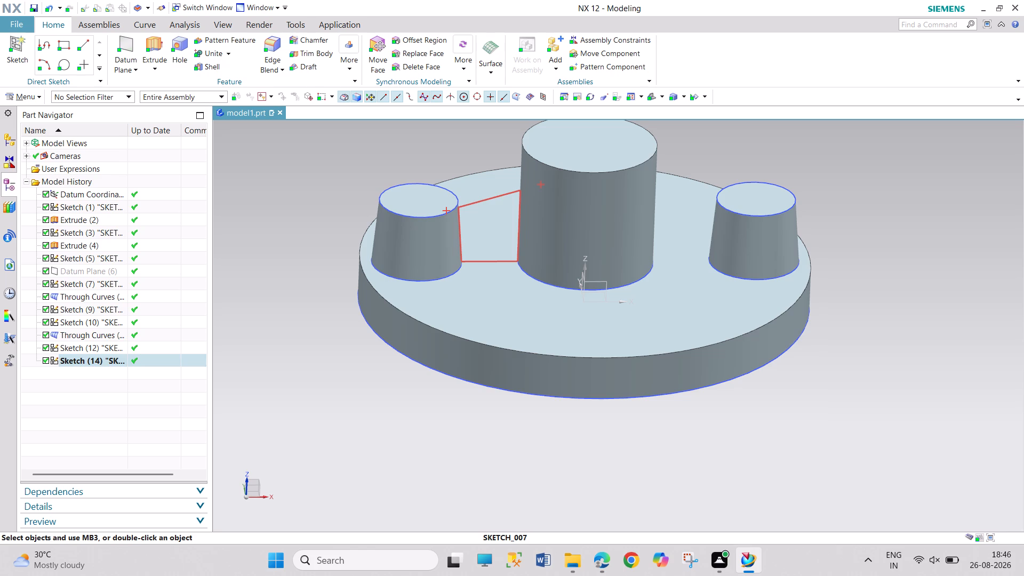
# Reopen the rib profile sketch with rollback and move its two boss-side corners into the side boss, making that edge vertical.
pyautogui.rightClick(488, 197)
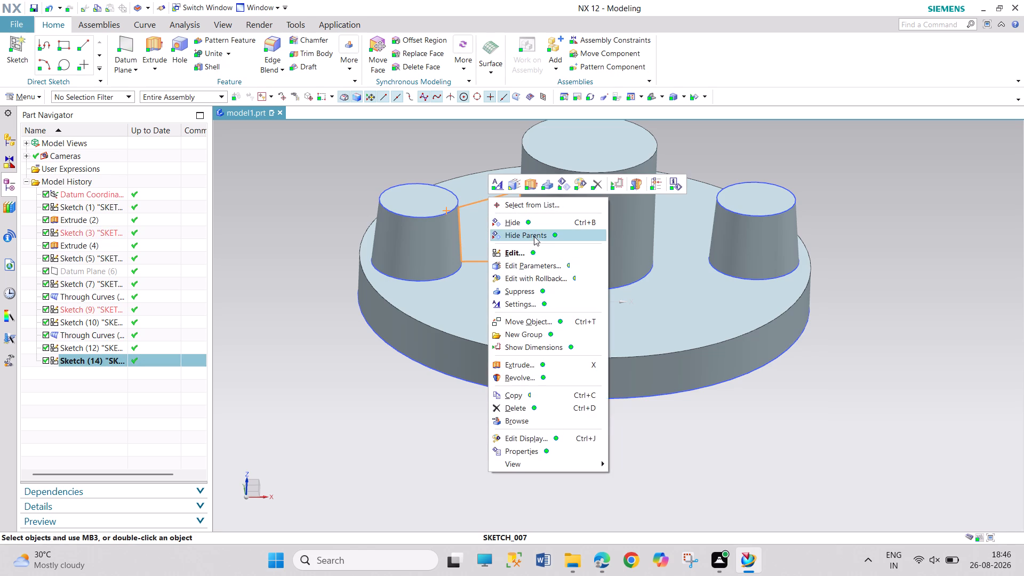
pyautogui.click(543, 279)
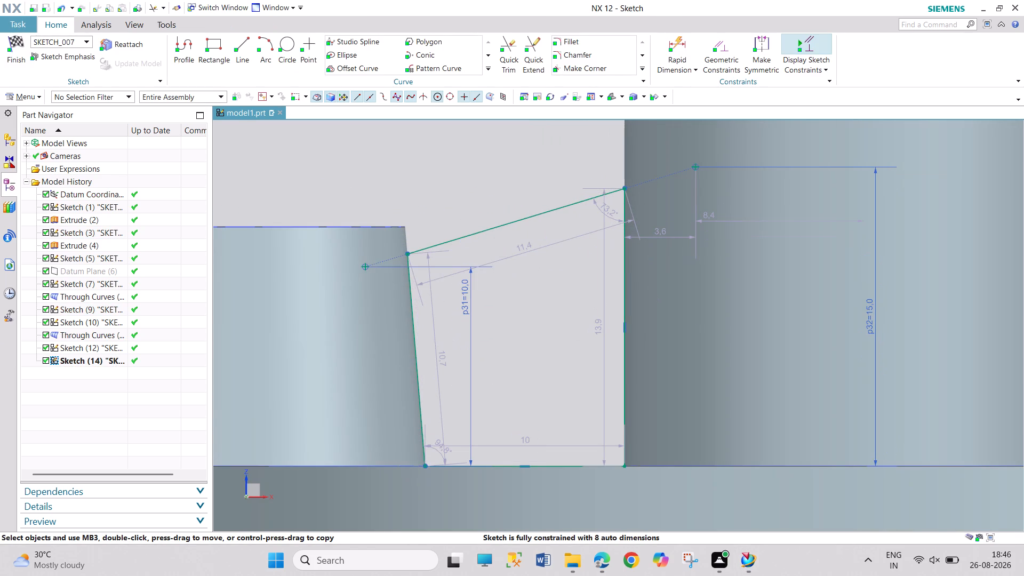
pyautogui.moveTo(425, 465); pyautogui.dragTo(417, 463)
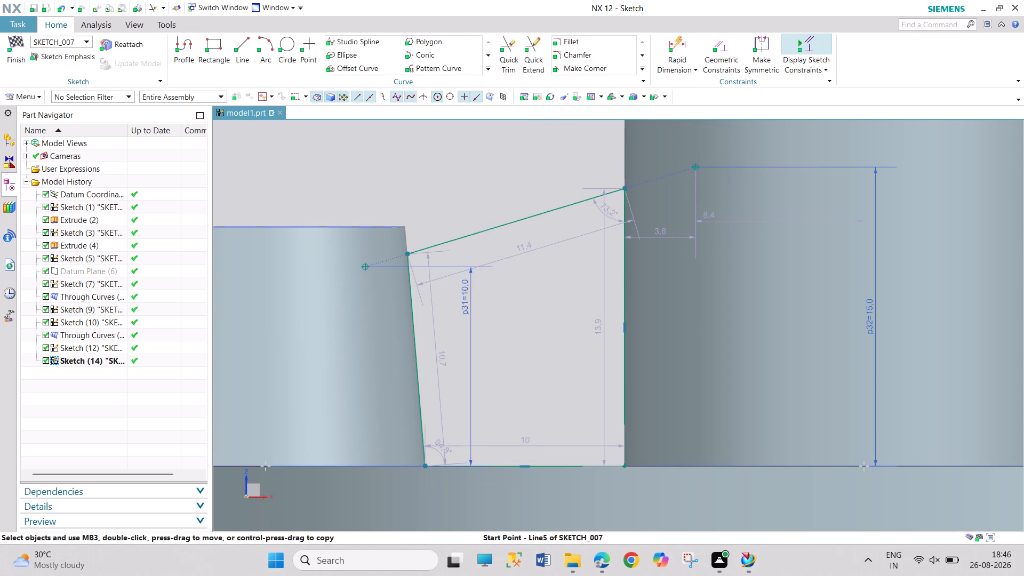
pyautogui.moveTo(417, 463); pyautogui.dragTo(375, 455)
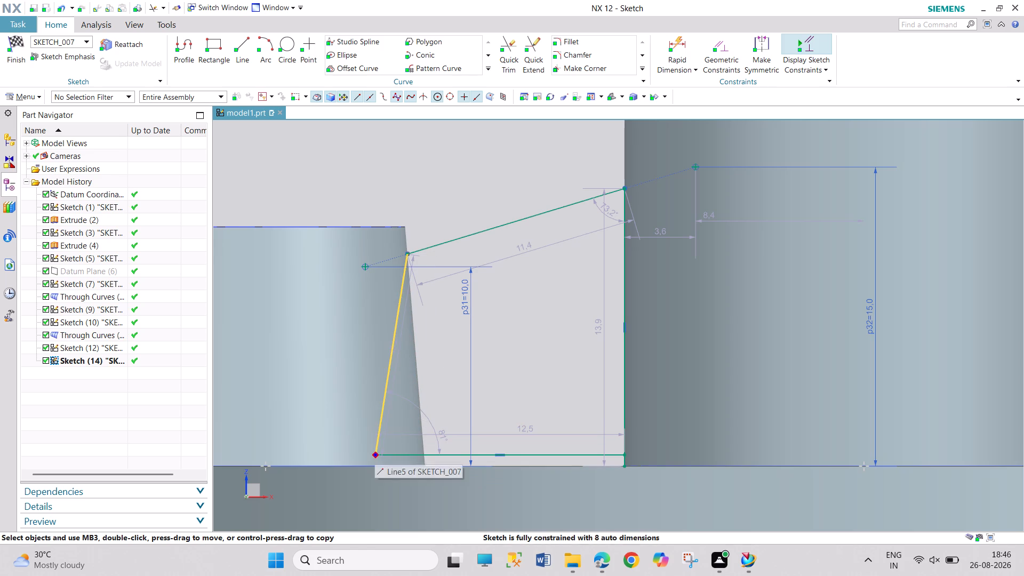
pyautogui.moveTo(374, 451); pyautogui.dragTo(374, 467)
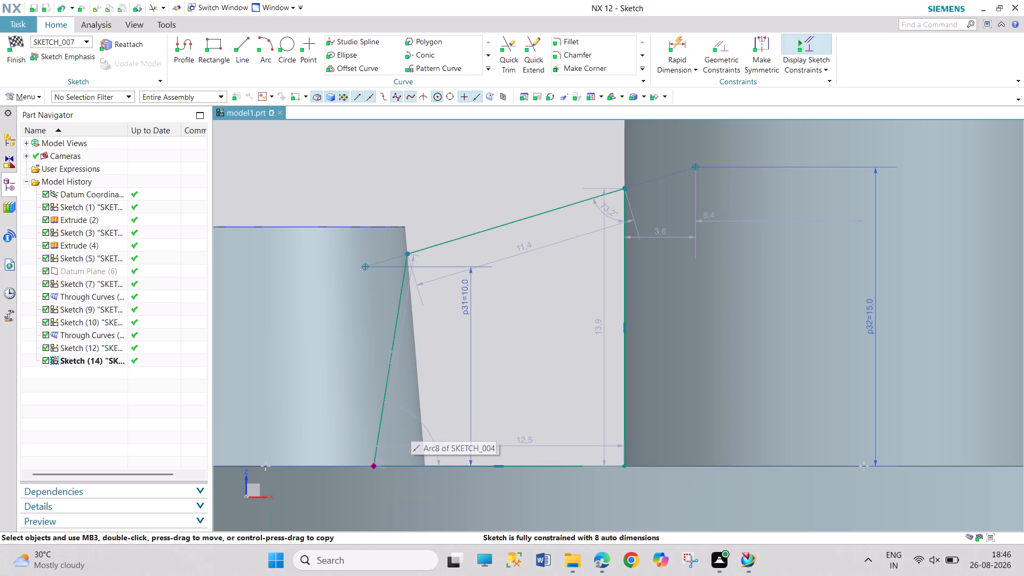
pyautogui.moveTo(407, 254); pyautogui.dragTo(375, 258)
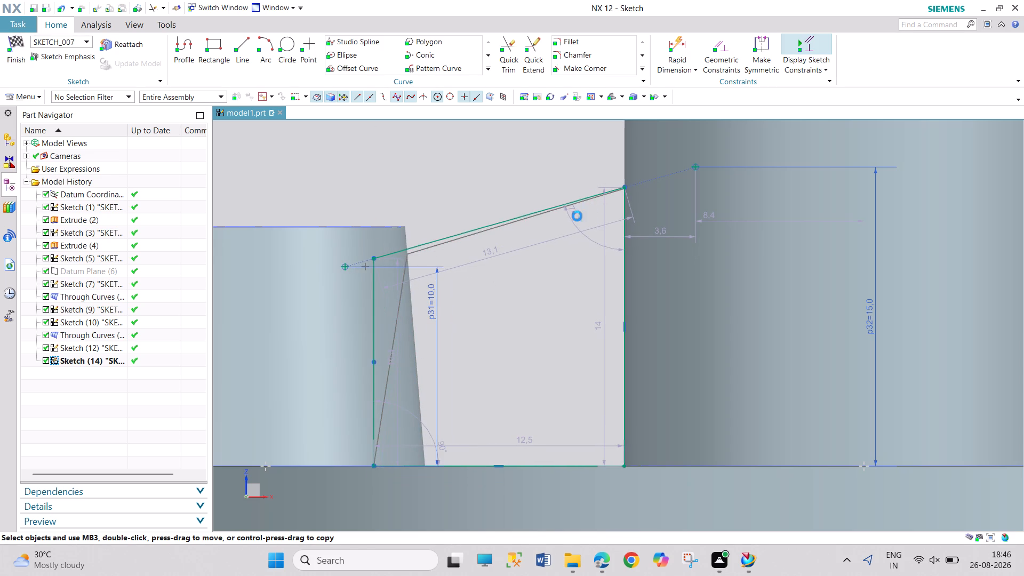
# Move the profile's two cylinder-side corners slightly inside the central cylinder, keeping that edge vertical, and finish the sketch.
pyautogui.moveTo(624, 187); pyautogui.dragTo(647, 183)
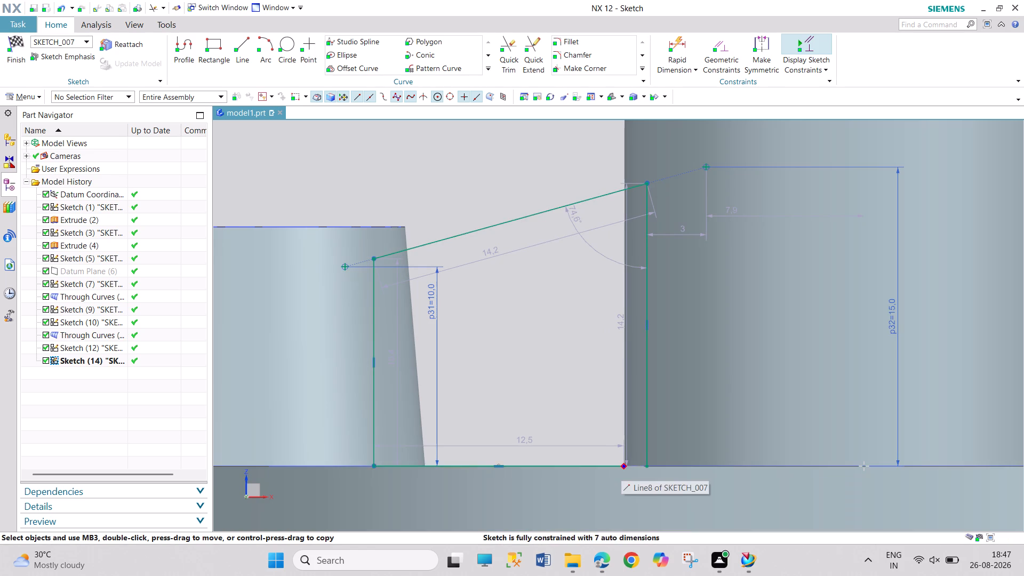
pyautogui.moveTo(623, 465); pyautogui.dragTo(640, 464)
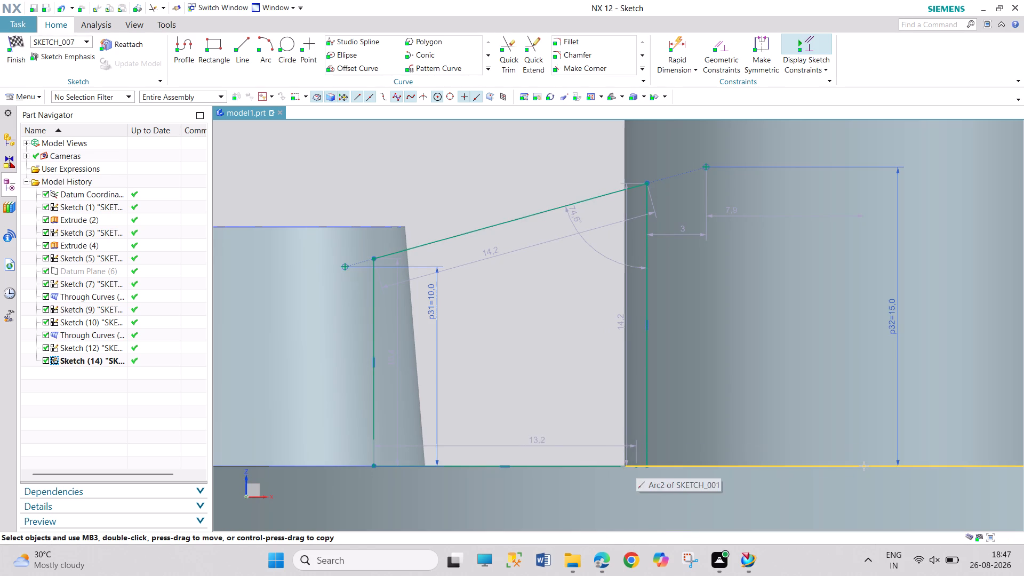
pyautogui.moveTo(640, 464); pyautogui.dragTo(647, 464)
pyautogui.click(483, 157)
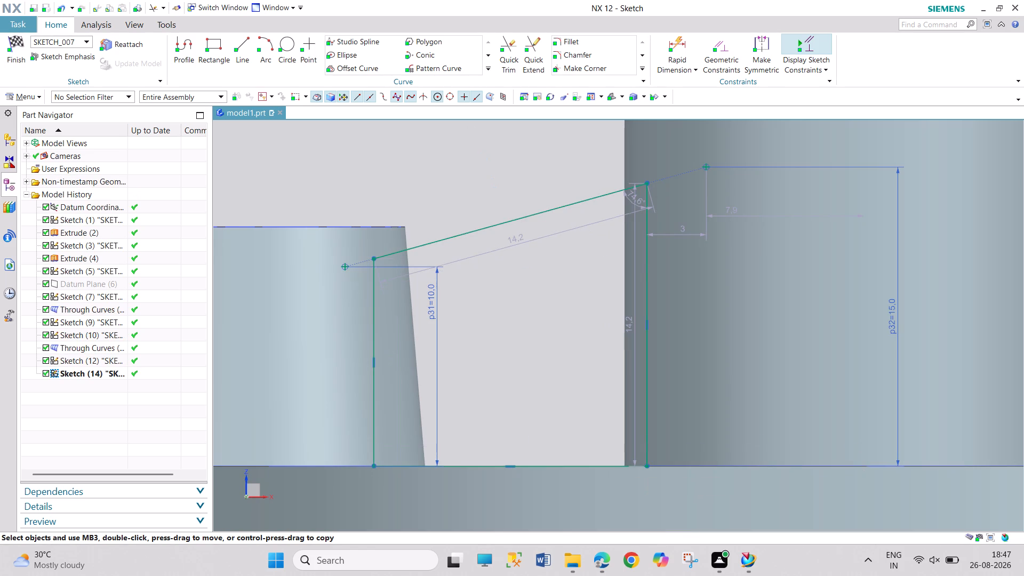
pyautogui.click(9, 52)
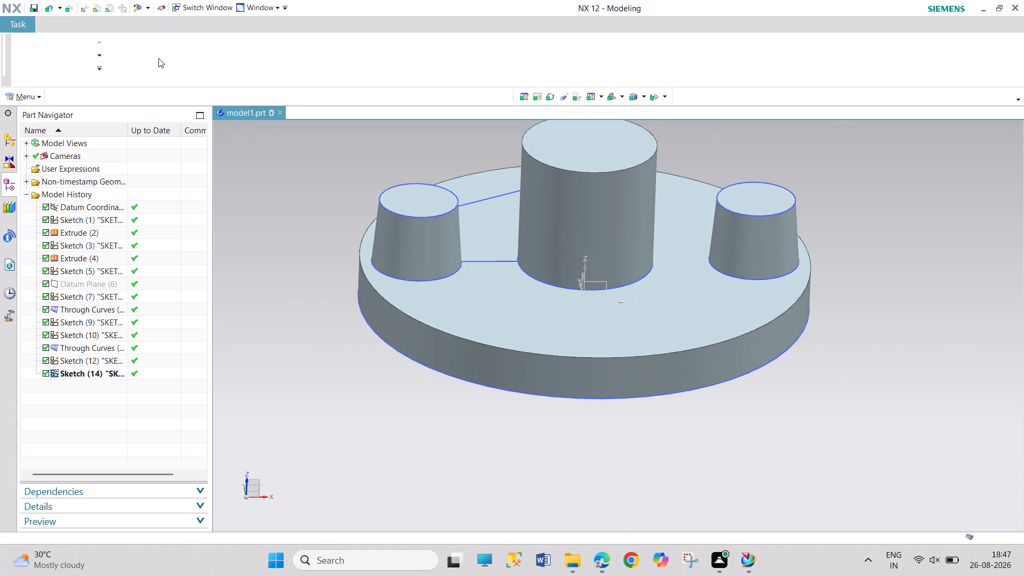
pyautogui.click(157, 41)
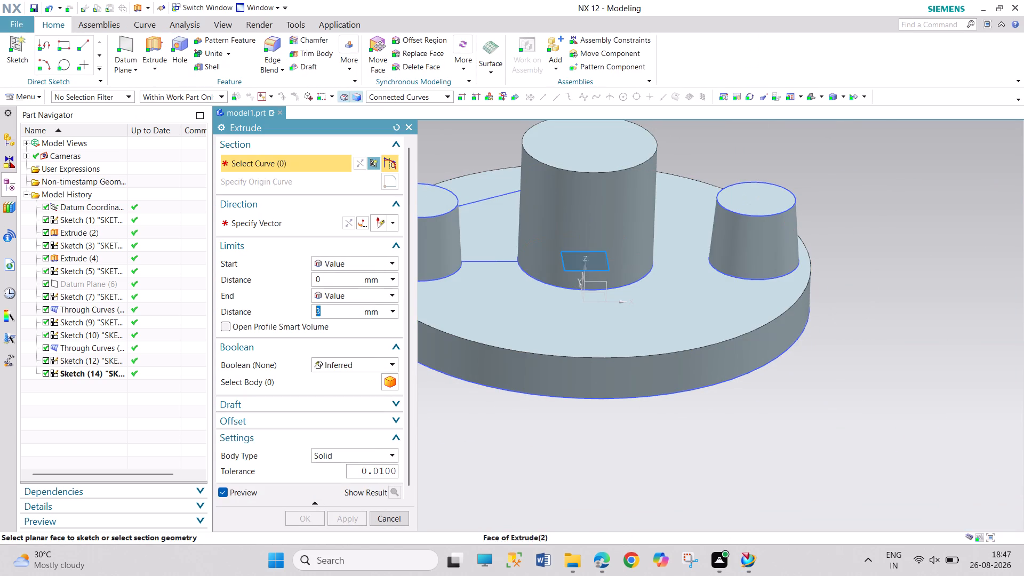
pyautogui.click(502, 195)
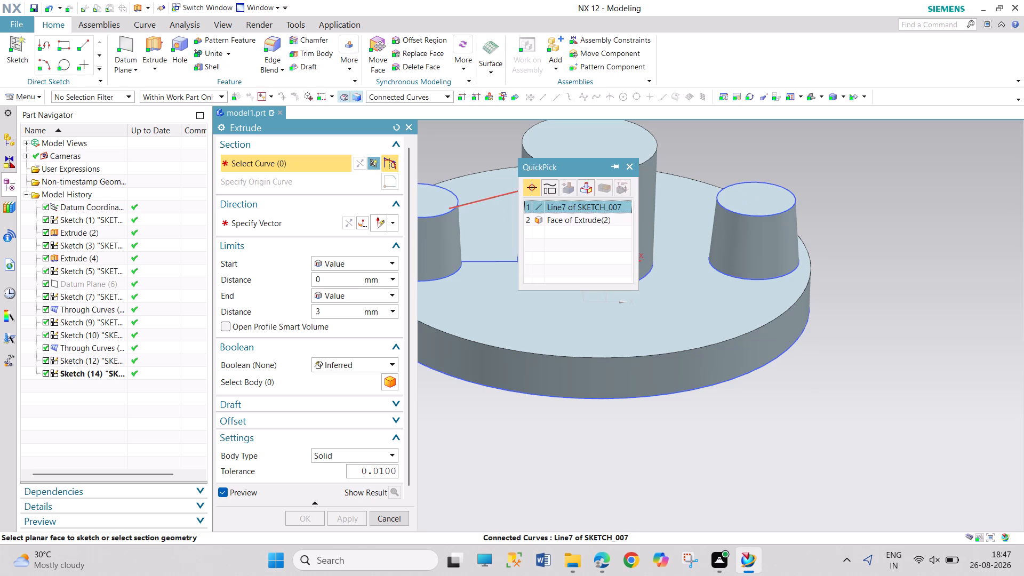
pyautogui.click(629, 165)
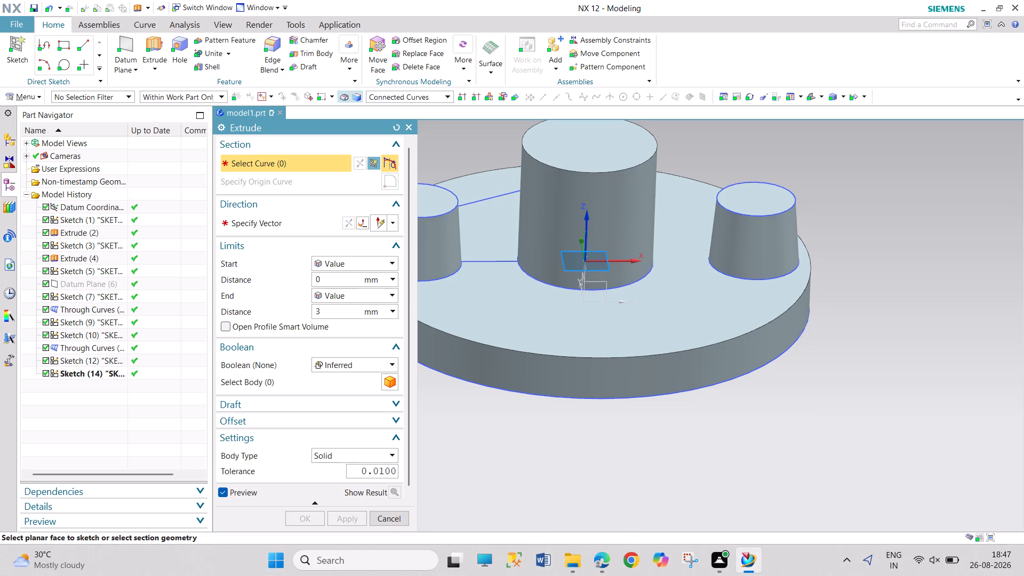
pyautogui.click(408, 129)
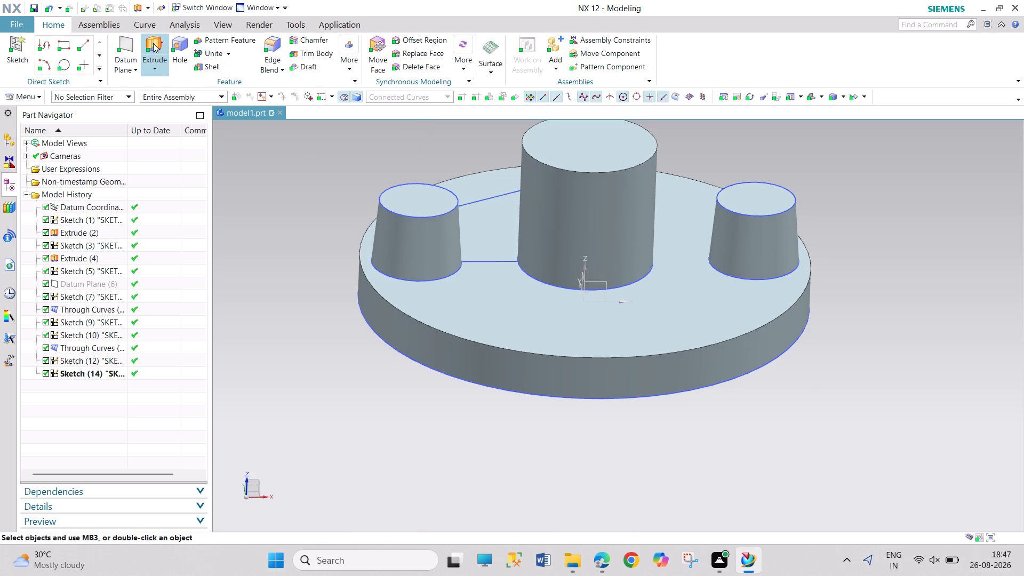
# Extrude the four-line rib profile as a solid with a symmetric value of 3 mm and inferred Boolean.
pyautogui.click(153, 43)
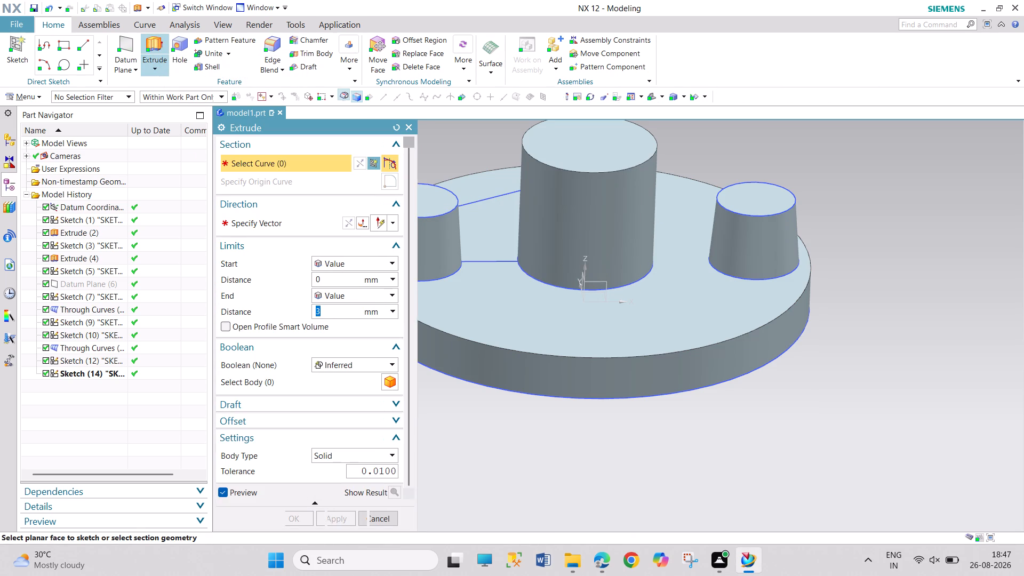
pyautogui.moveTo(464, 465); pyautogui.dragTo(486, 452, button='middle')
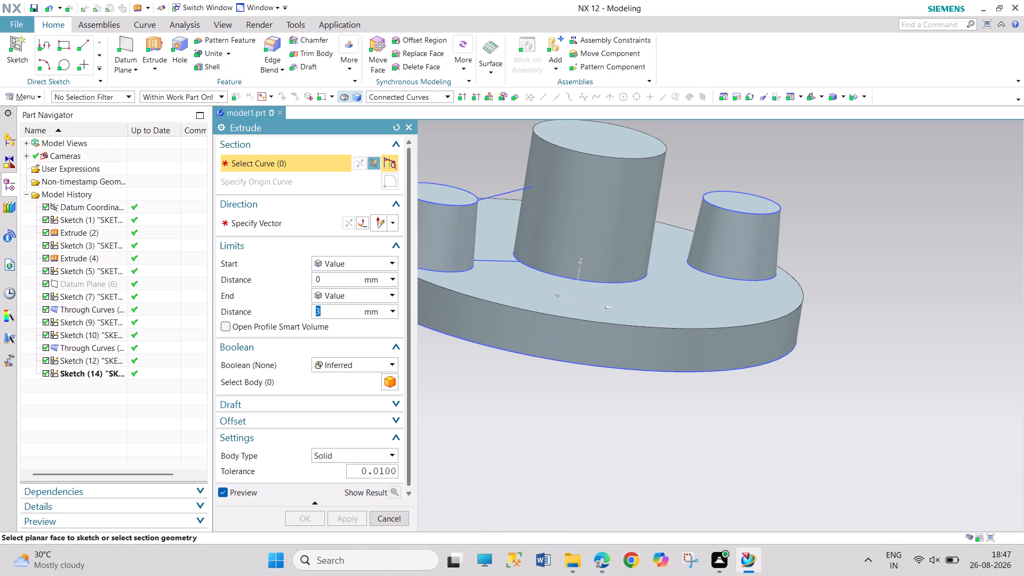
pyautogui.click(510, 188)
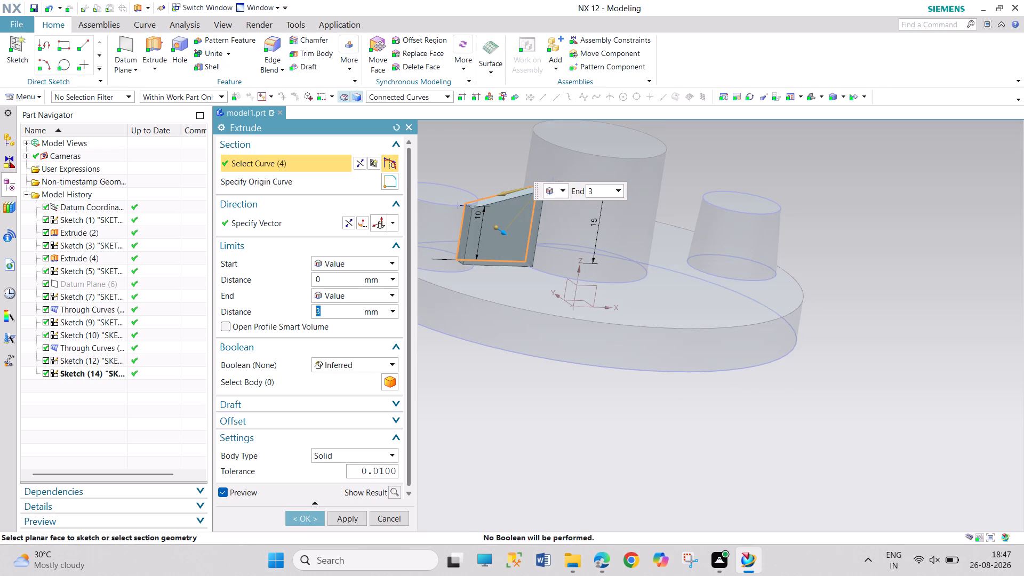
pyautogui.click(364, 262)
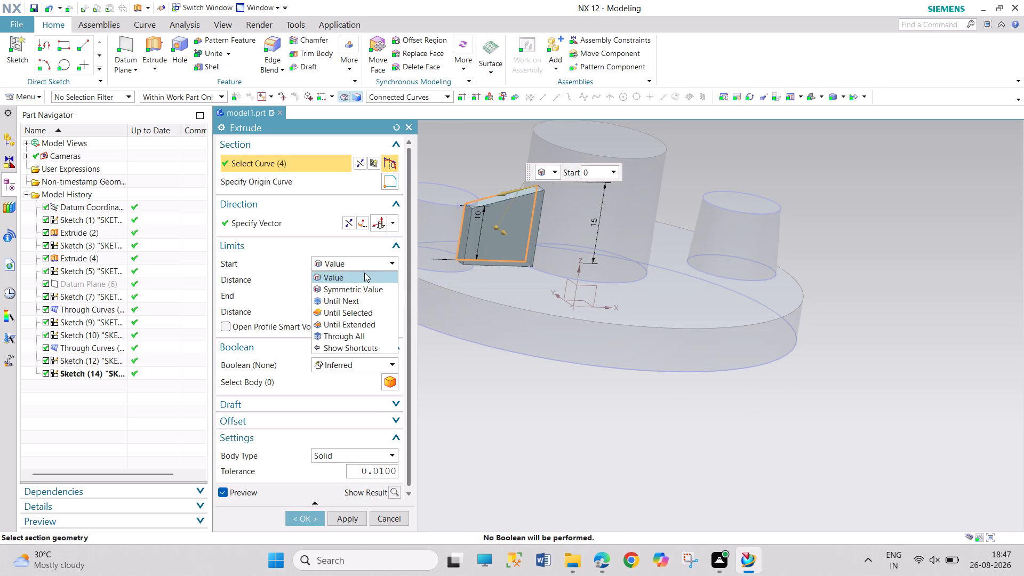
pyautogui.click(364, 290)
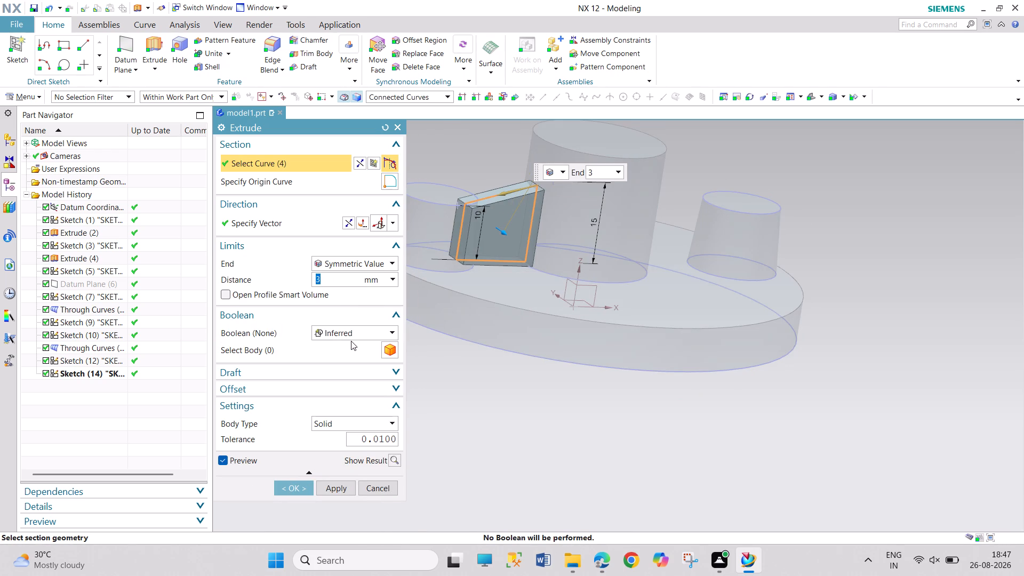
pyautogui.click(297, 484)
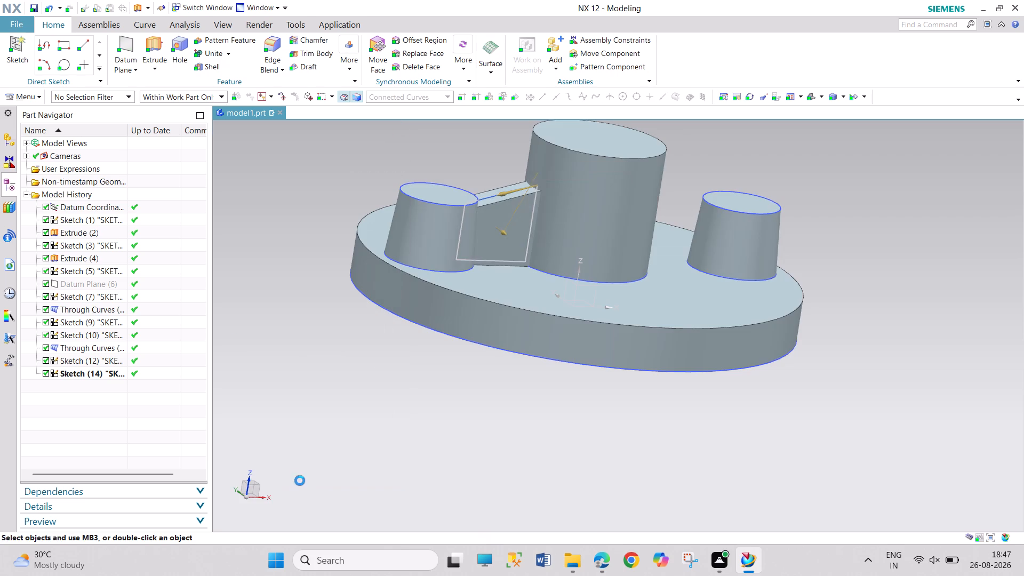
# Mirror the extruded rib about the YZ plane of the datum coordinate system with Mirror Feature.
pyautogui.moveTo(412, 411); pyautogui.dragTo(407, 425, button='middle')
pyautogui.moveTo(403, 350); pyautogui.dragTo(431, 410, button='middle')
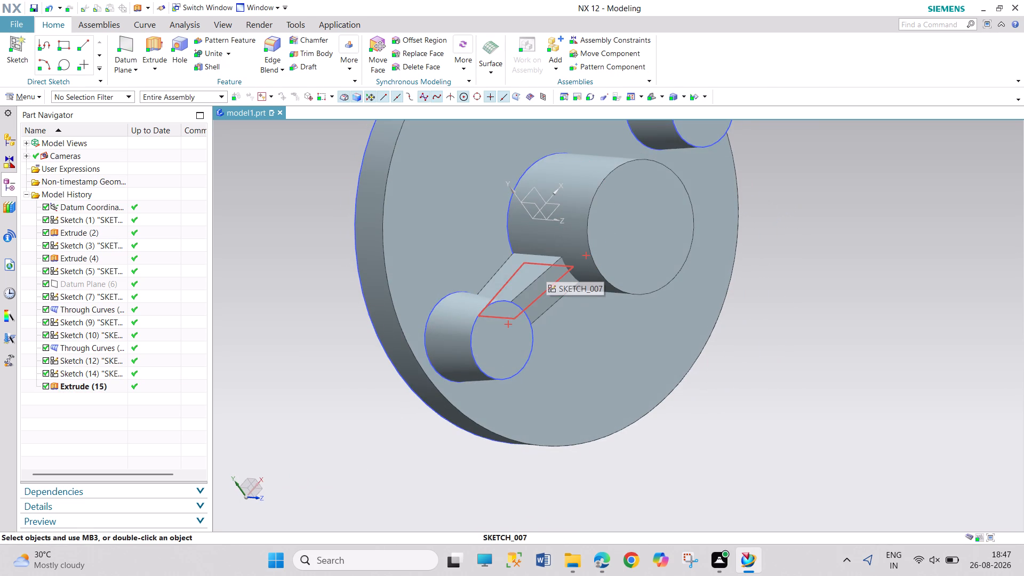
pyautogui.moveTo(319, 257); pyautogui.dragTo(270, 195, button='middle')
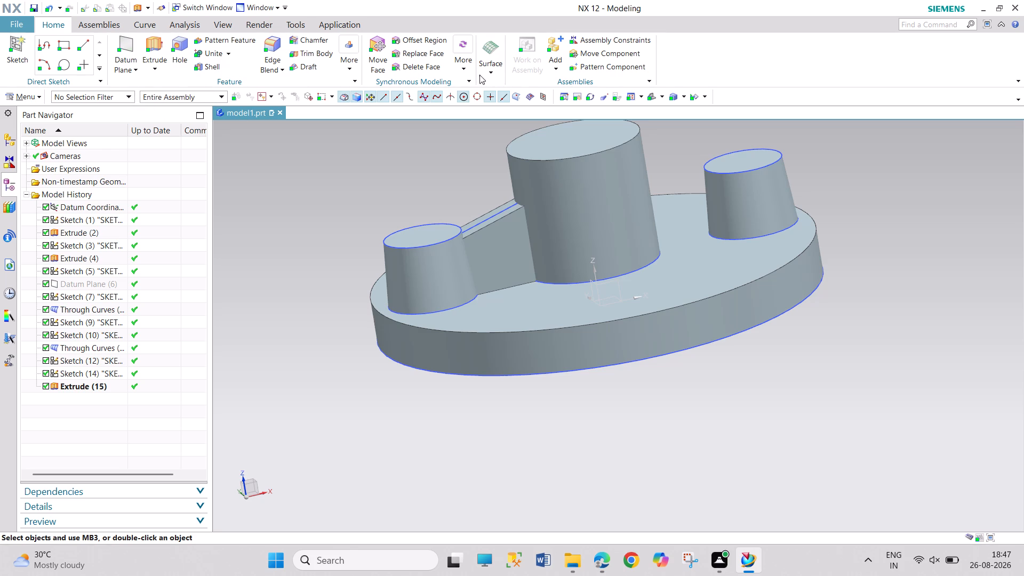
pyautogui.click(353, 72)
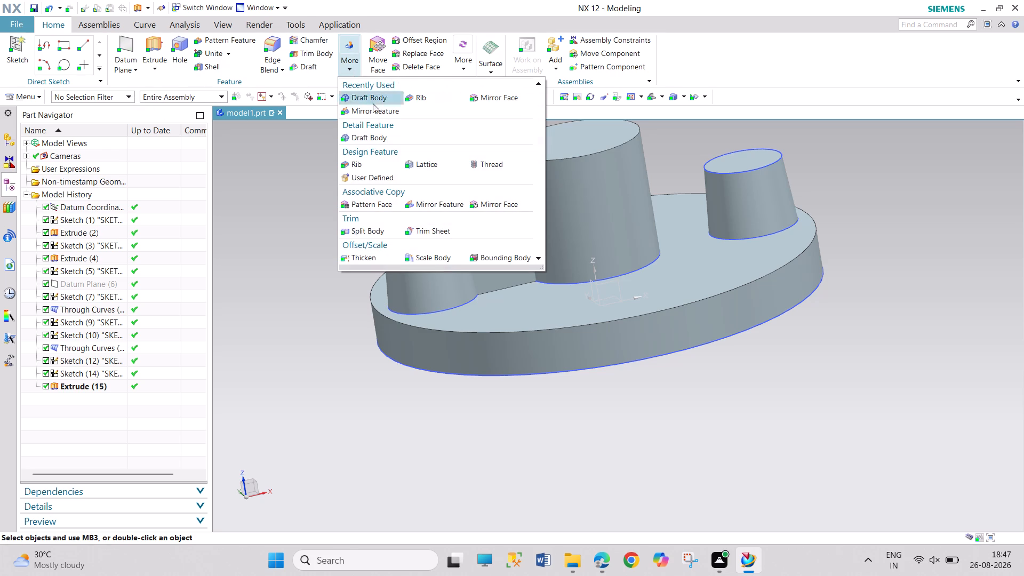
pyautogui.click(375, 110)
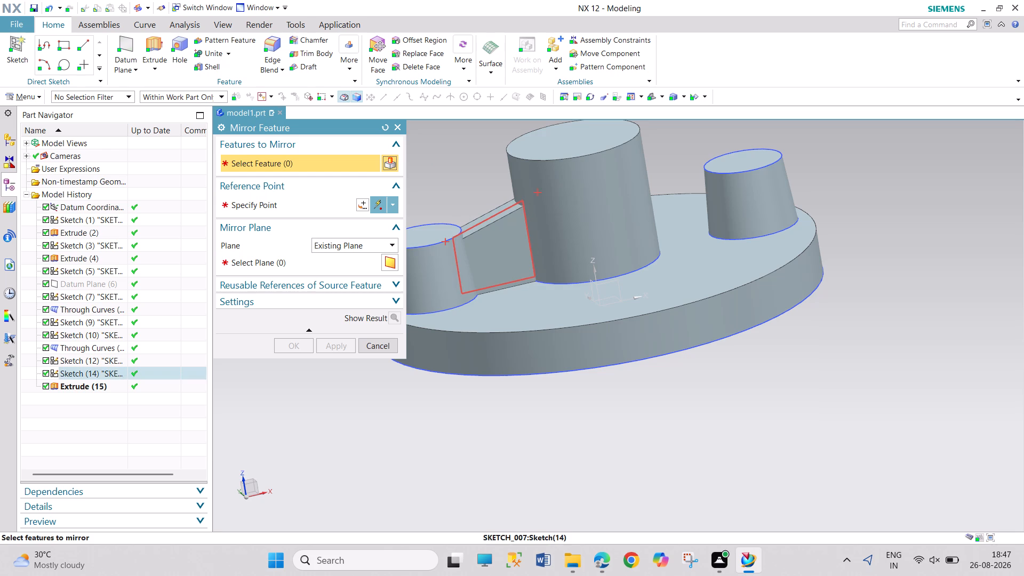
pyautogui.click(490, 241)
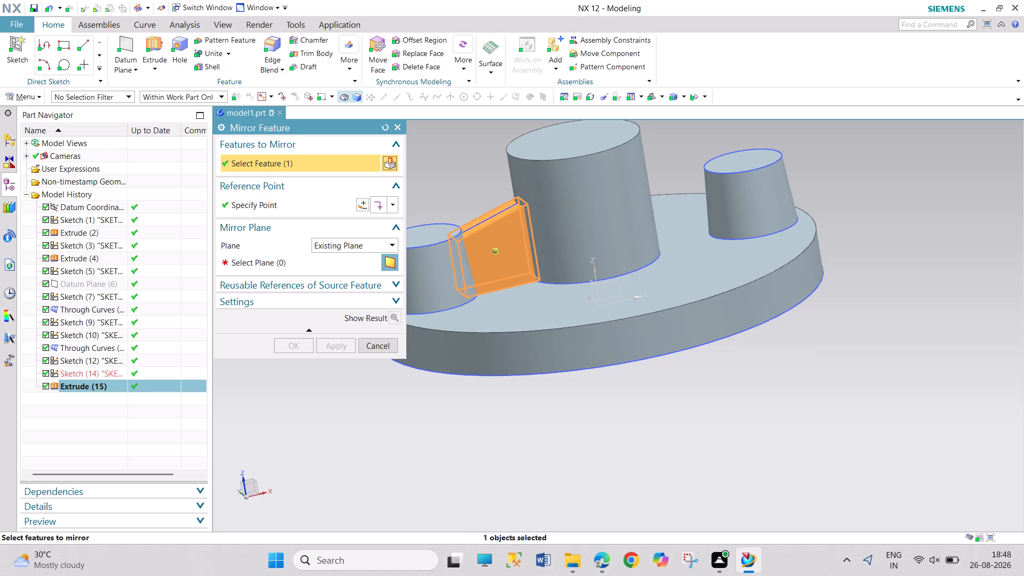
pyautogui.click(276, 259)
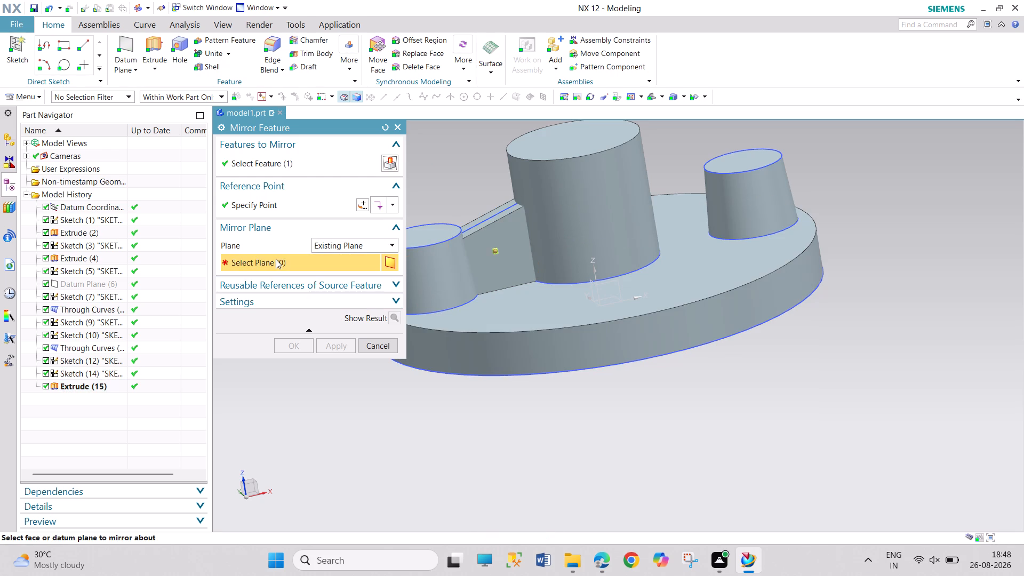
pyautogui.click(593, 286)
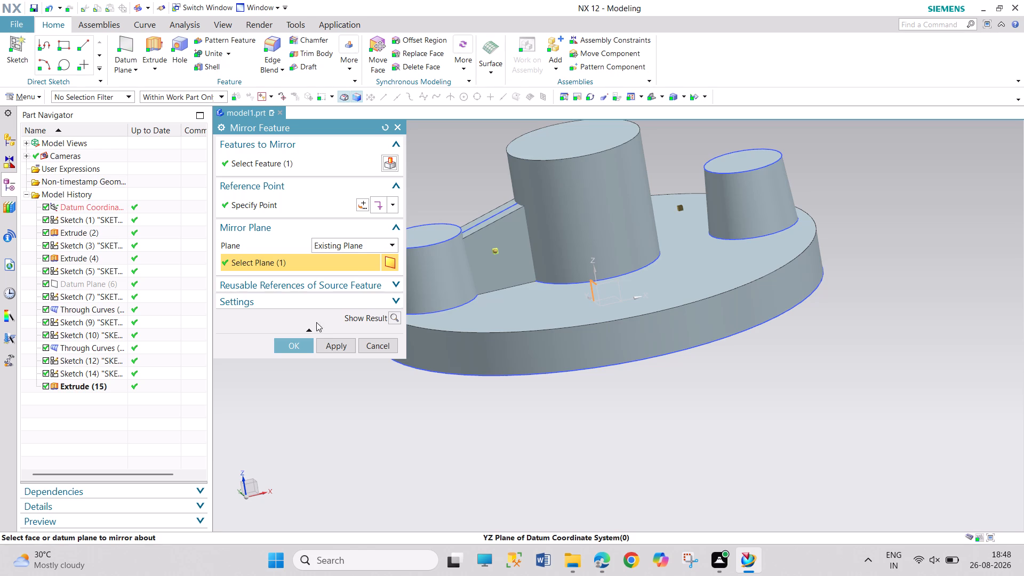
pyautogui.click(301, 340)
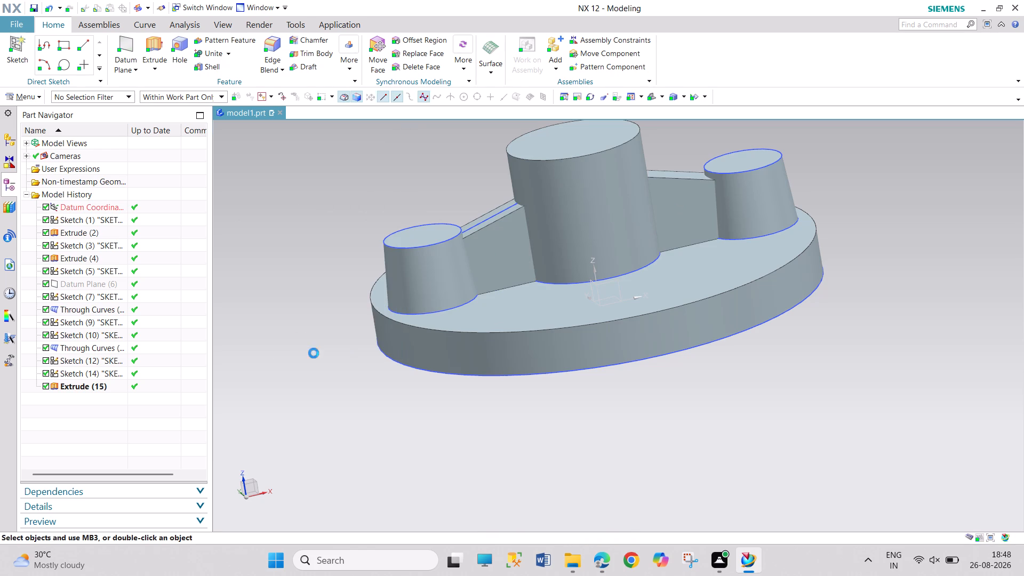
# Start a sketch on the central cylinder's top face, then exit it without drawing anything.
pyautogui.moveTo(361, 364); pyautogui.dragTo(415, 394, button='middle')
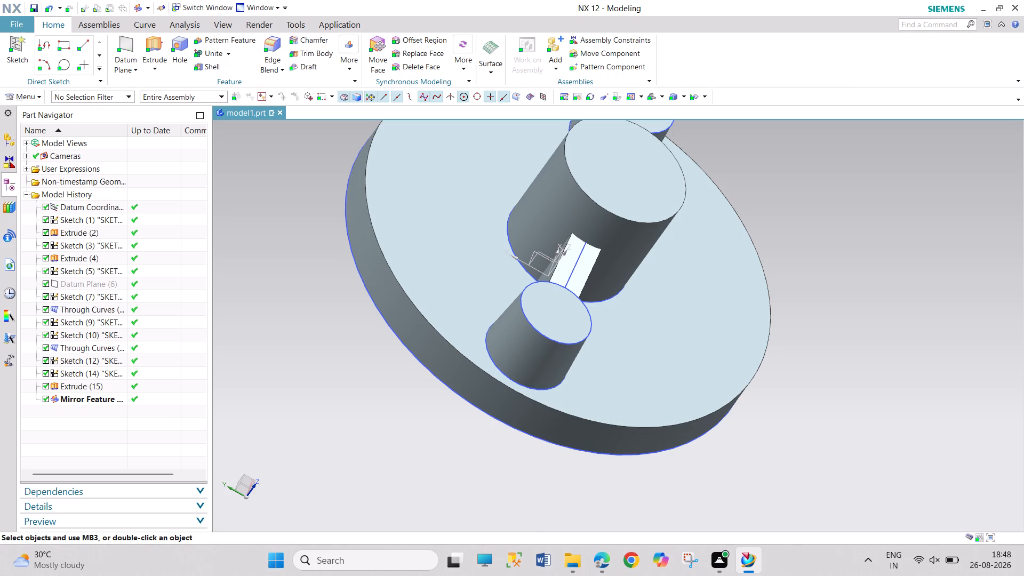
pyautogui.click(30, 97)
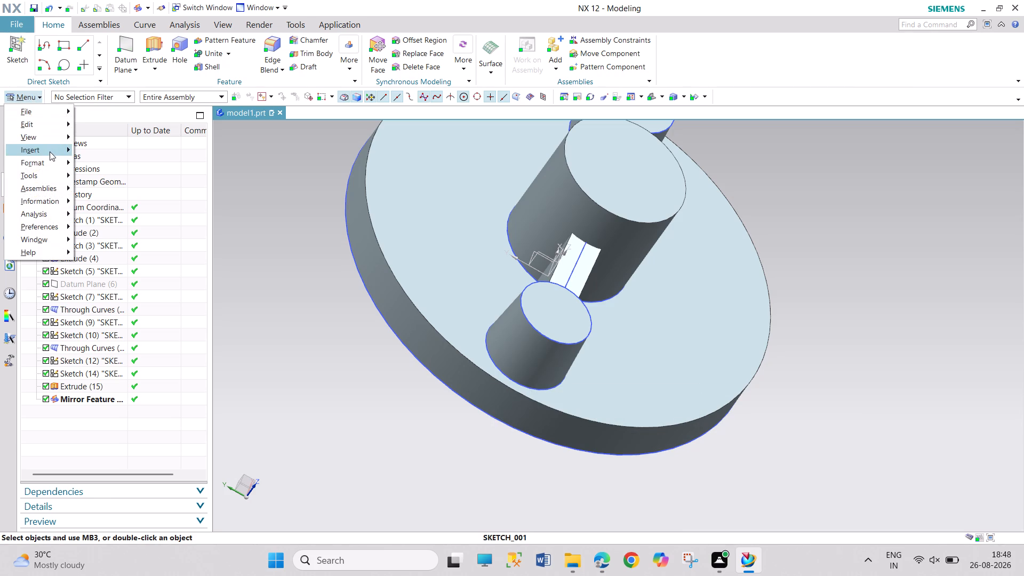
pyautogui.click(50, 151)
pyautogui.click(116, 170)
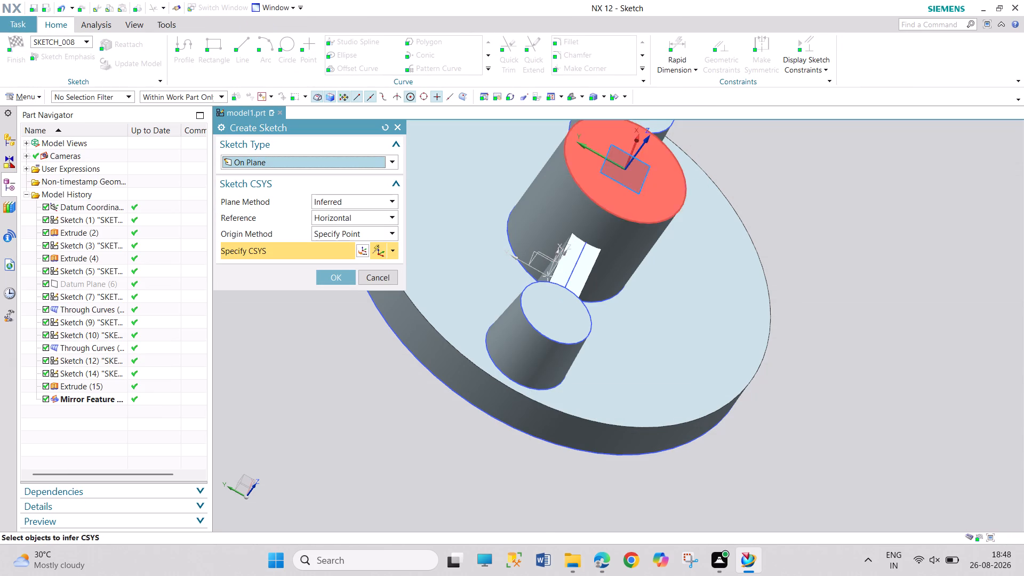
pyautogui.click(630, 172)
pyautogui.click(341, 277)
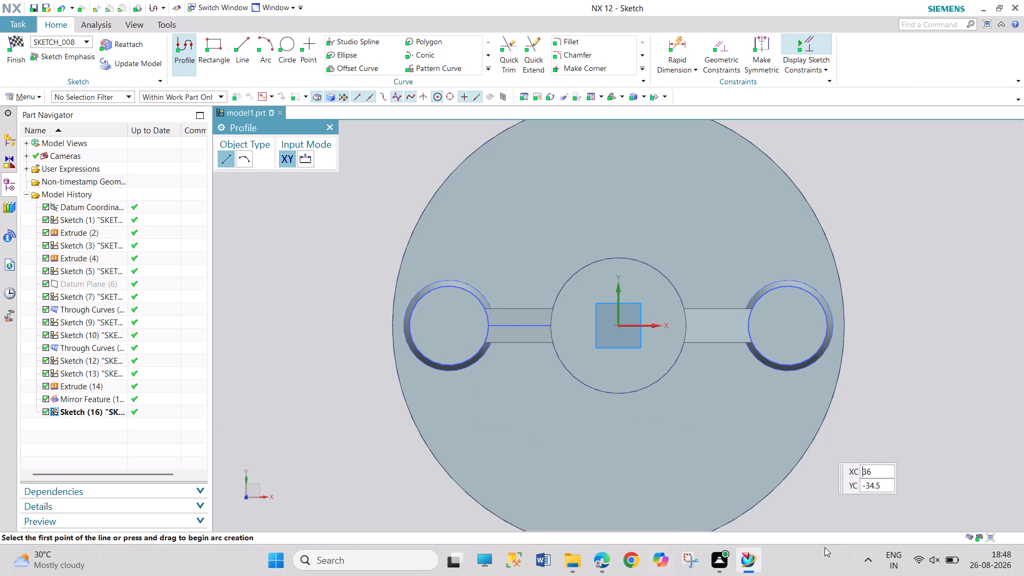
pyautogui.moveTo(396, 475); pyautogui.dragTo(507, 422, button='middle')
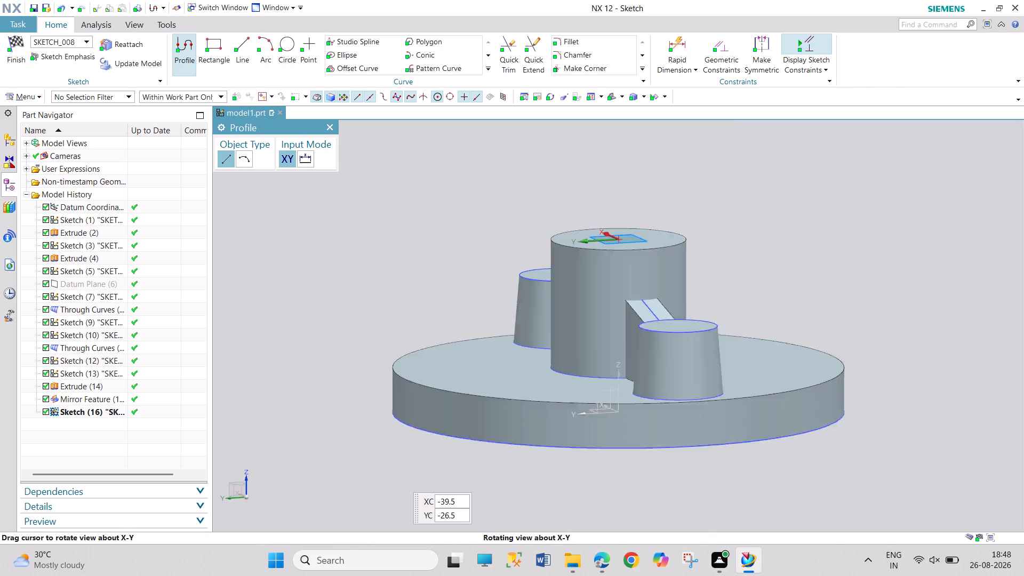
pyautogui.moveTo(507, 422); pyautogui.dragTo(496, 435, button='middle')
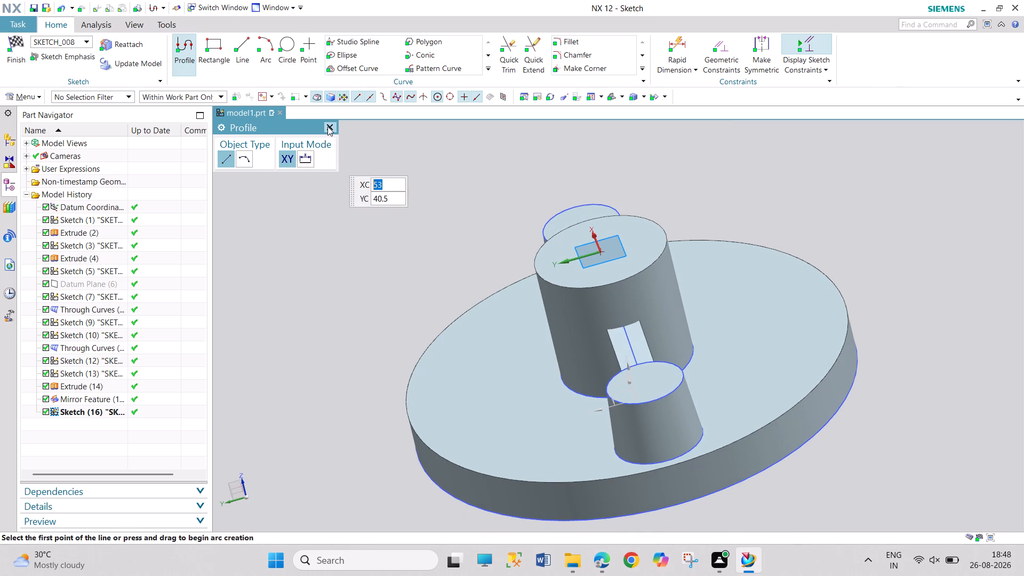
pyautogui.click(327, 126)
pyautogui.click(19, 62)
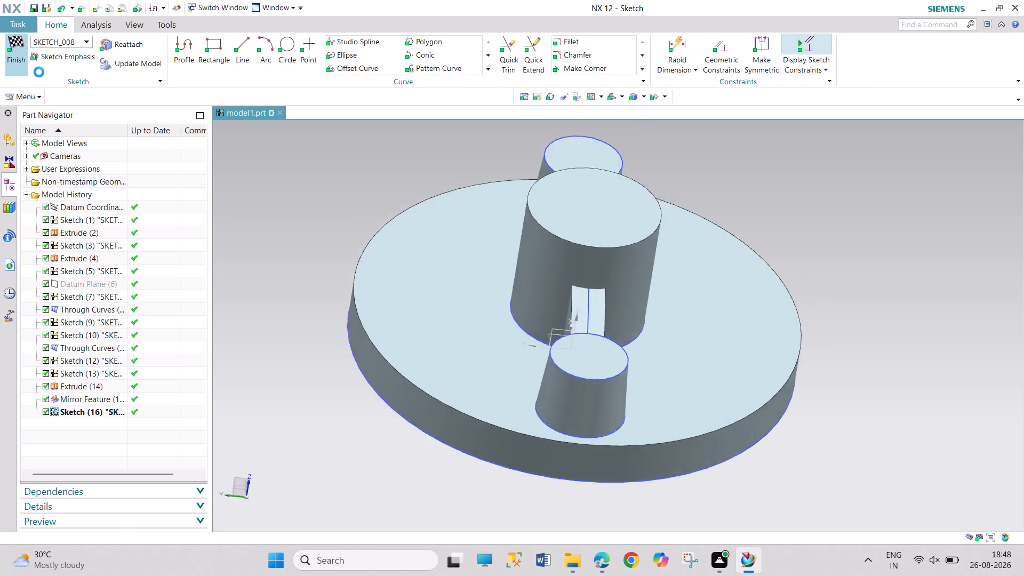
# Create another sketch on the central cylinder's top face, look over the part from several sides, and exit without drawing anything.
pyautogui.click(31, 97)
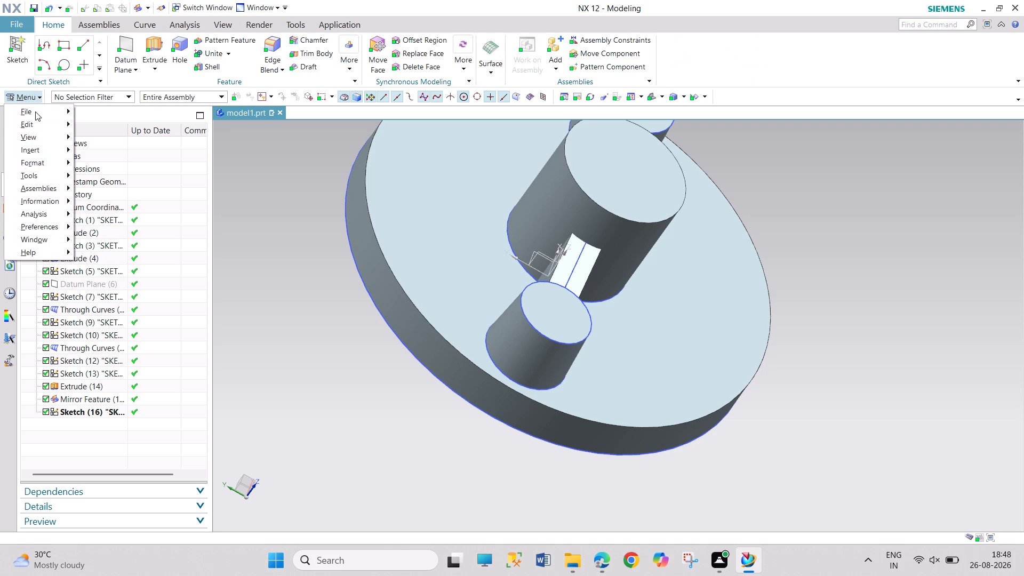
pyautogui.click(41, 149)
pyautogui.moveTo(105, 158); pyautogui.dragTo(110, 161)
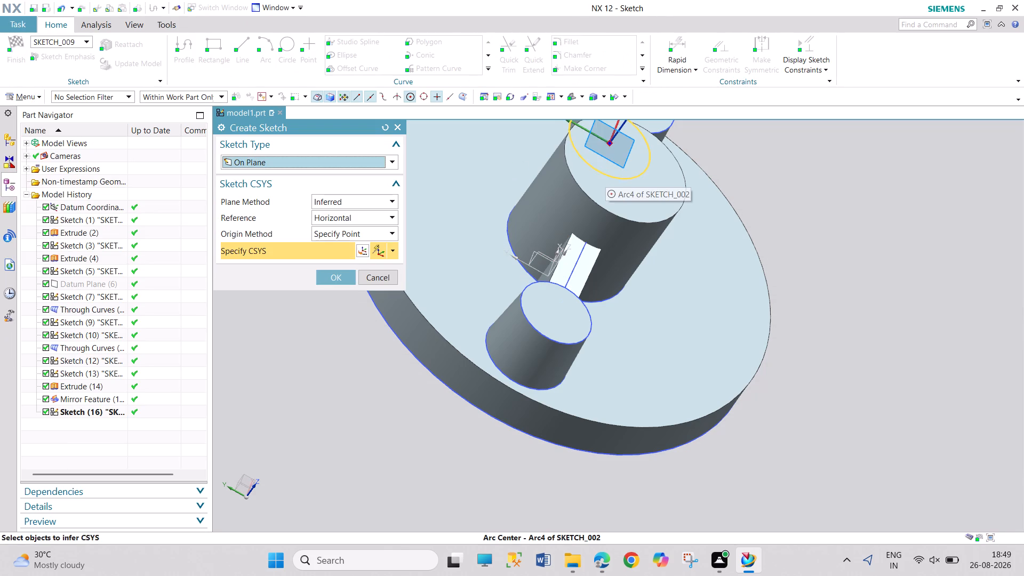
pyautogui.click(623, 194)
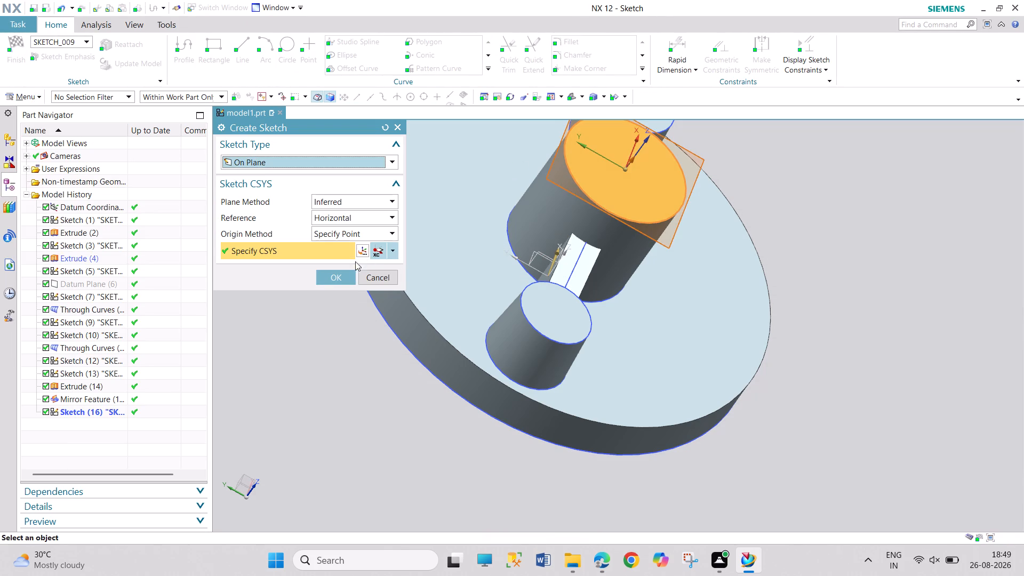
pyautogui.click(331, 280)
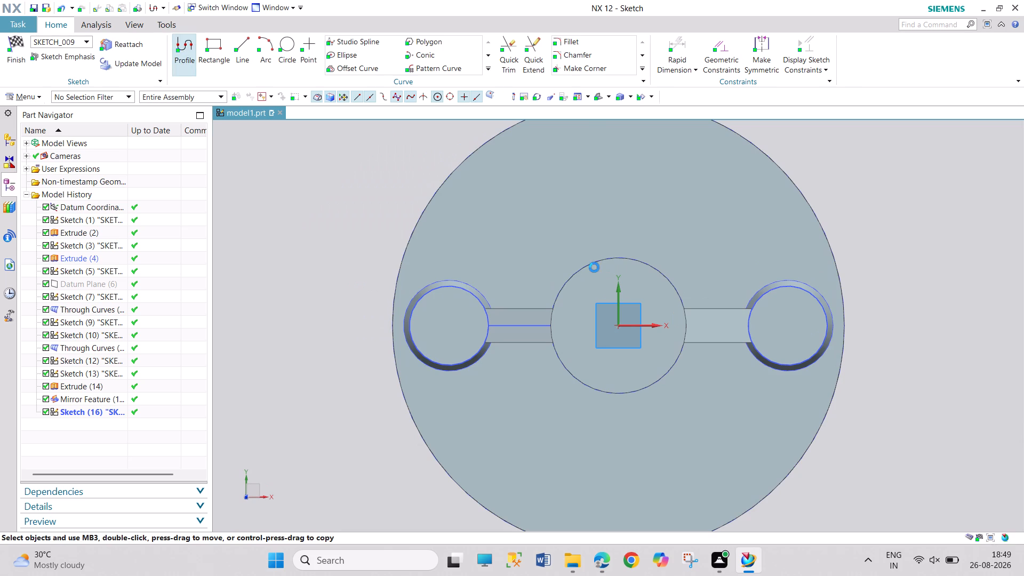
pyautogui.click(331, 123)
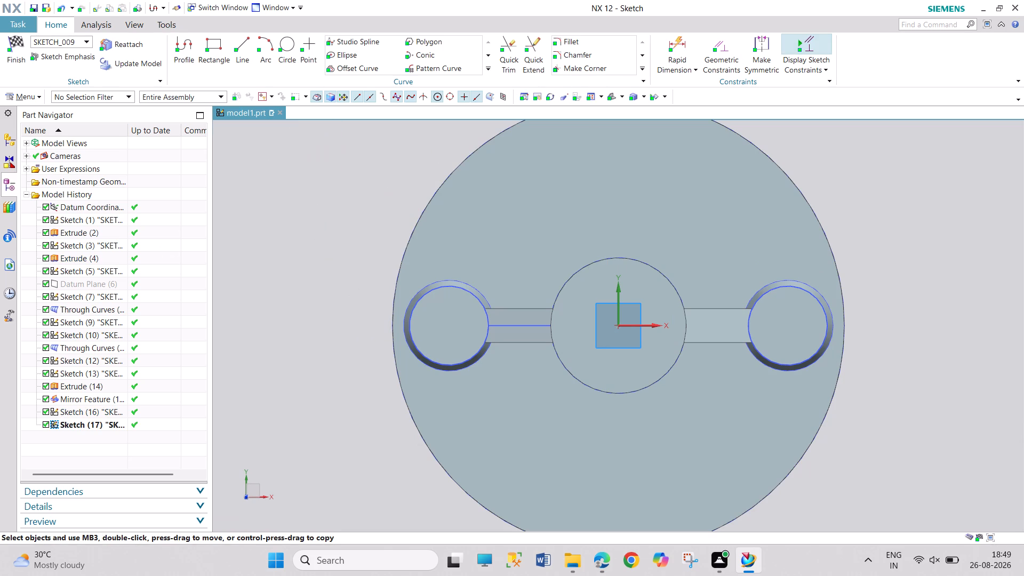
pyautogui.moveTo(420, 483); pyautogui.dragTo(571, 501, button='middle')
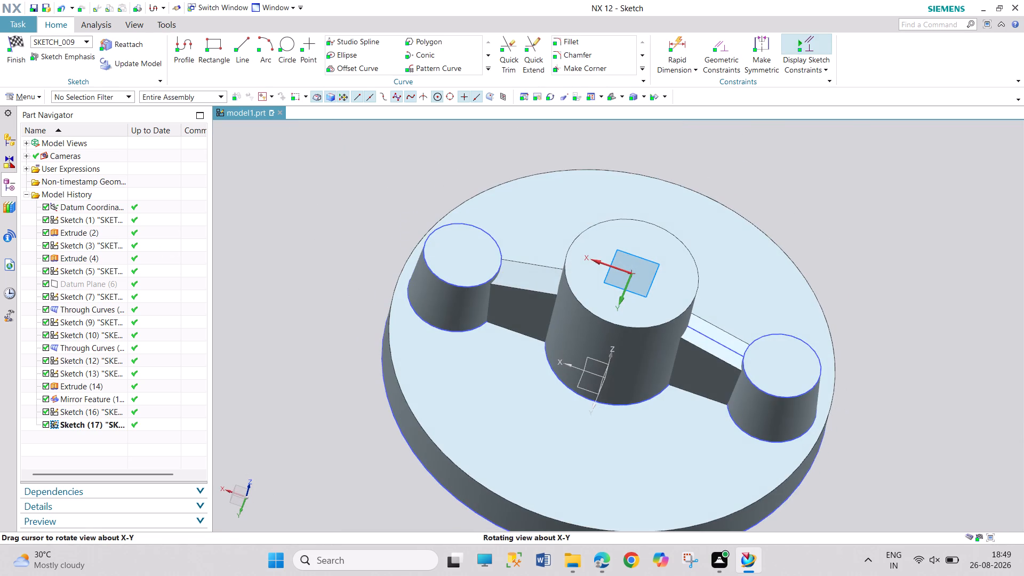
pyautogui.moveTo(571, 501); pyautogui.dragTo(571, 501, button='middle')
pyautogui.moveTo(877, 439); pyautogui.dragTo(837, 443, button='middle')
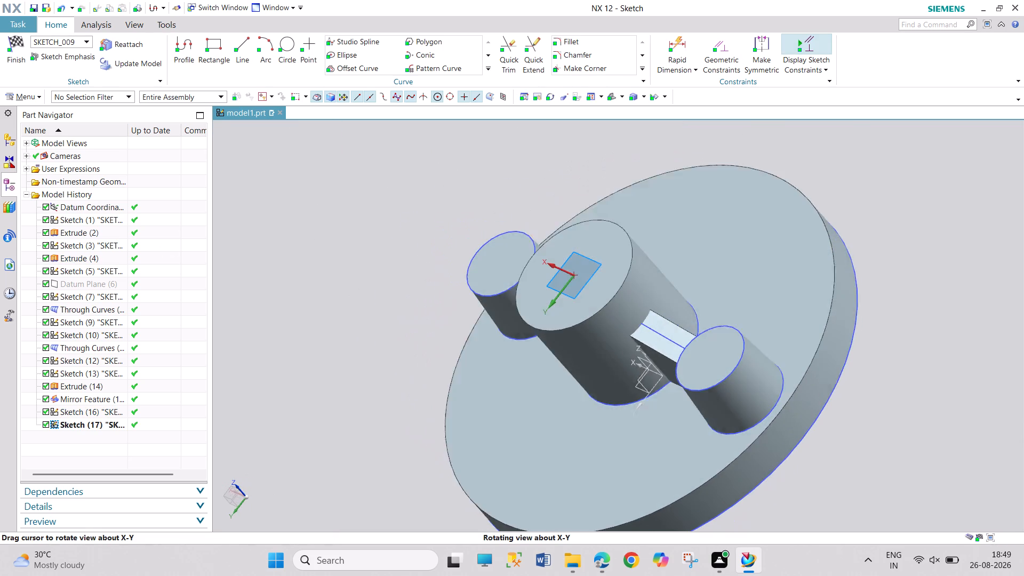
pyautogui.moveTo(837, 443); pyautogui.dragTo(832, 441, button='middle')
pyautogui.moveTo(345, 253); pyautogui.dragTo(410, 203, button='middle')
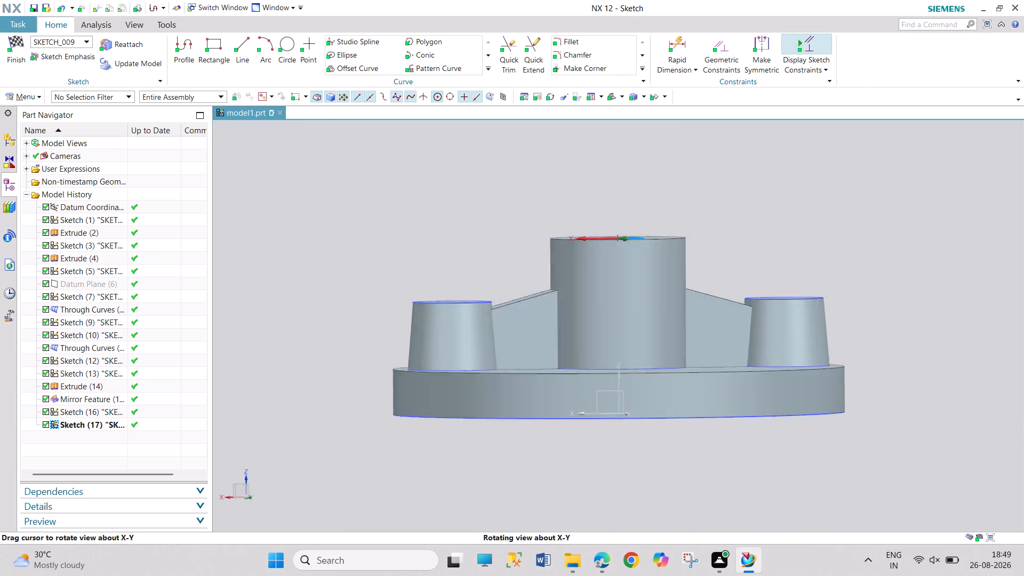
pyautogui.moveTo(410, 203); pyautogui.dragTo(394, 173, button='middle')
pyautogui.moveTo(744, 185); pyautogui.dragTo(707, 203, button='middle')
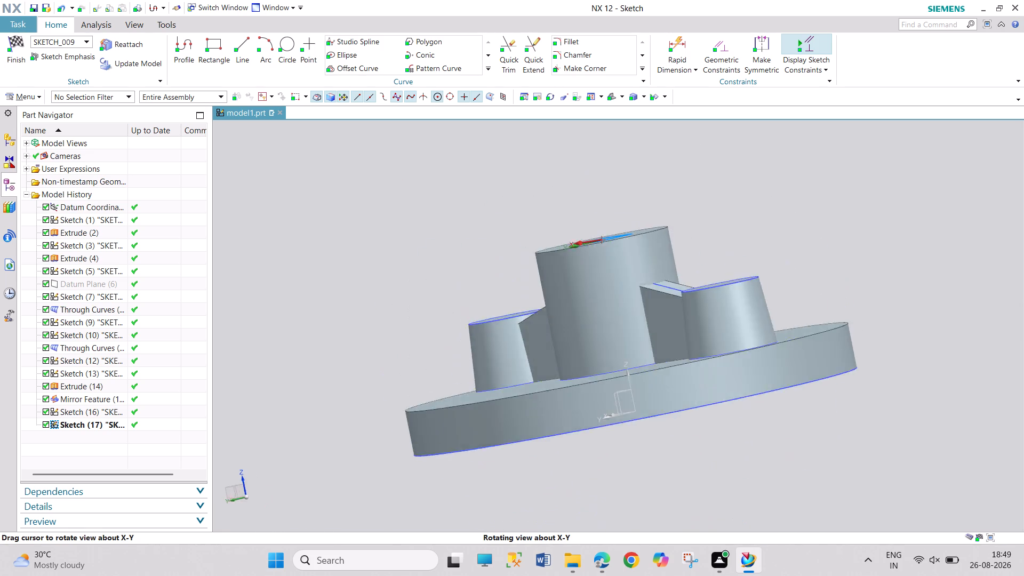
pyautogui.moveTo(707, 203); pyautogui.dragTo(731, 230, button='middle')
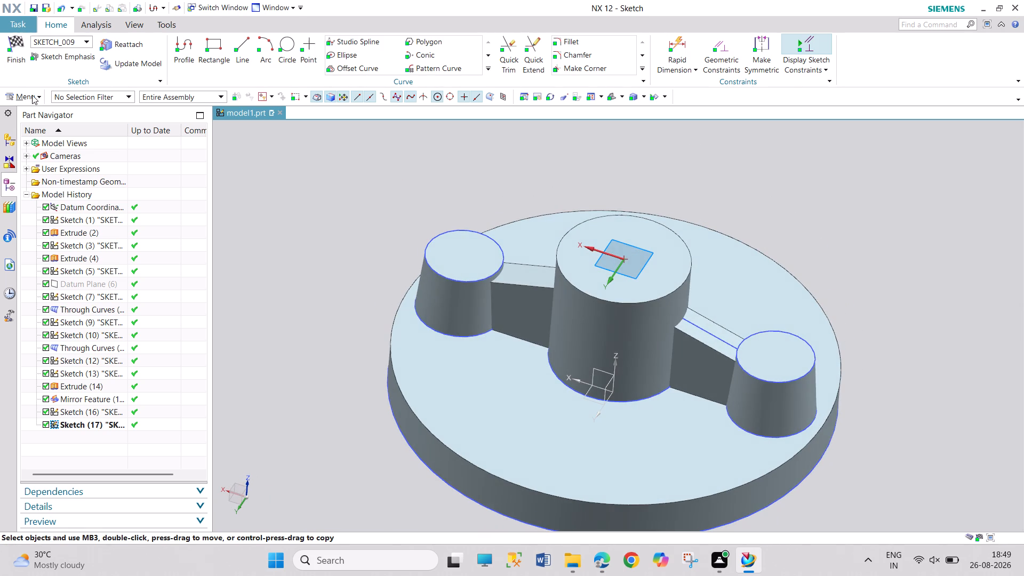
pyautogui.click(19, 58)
# Start a new sketch on the central cylinder's top face and draw a circle centred on the sketch origin.
pyautogui.moveTo(238, 145); pyautogui.dragTo(254, 235, button='middle')
pyautogui.moveTo(613, 413); pyautogui.dragTo(626, 281, button='middle')
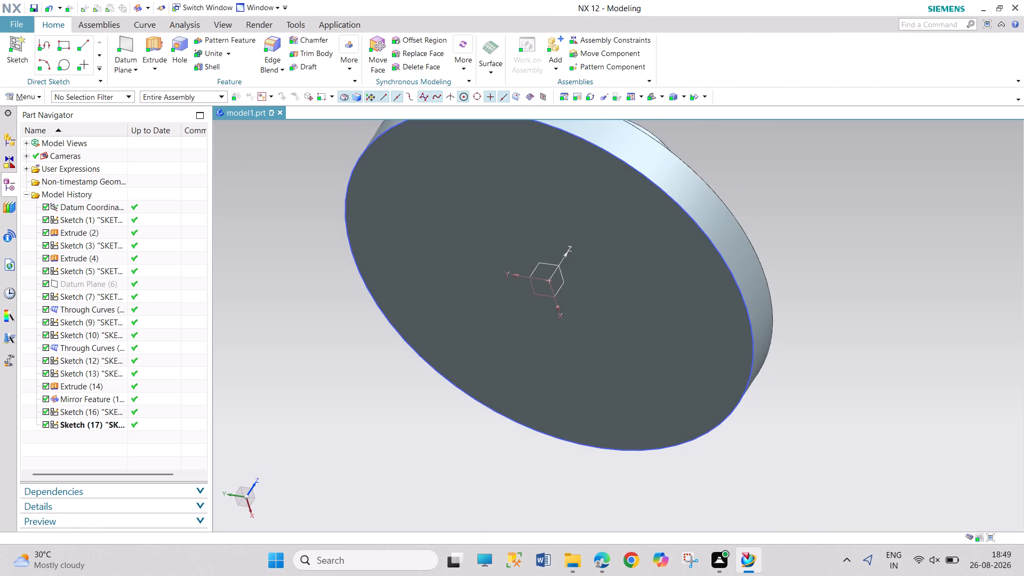
pyautogui.moveTo(303, 253); pyautogui.dragTo(347, 343, button='middle')
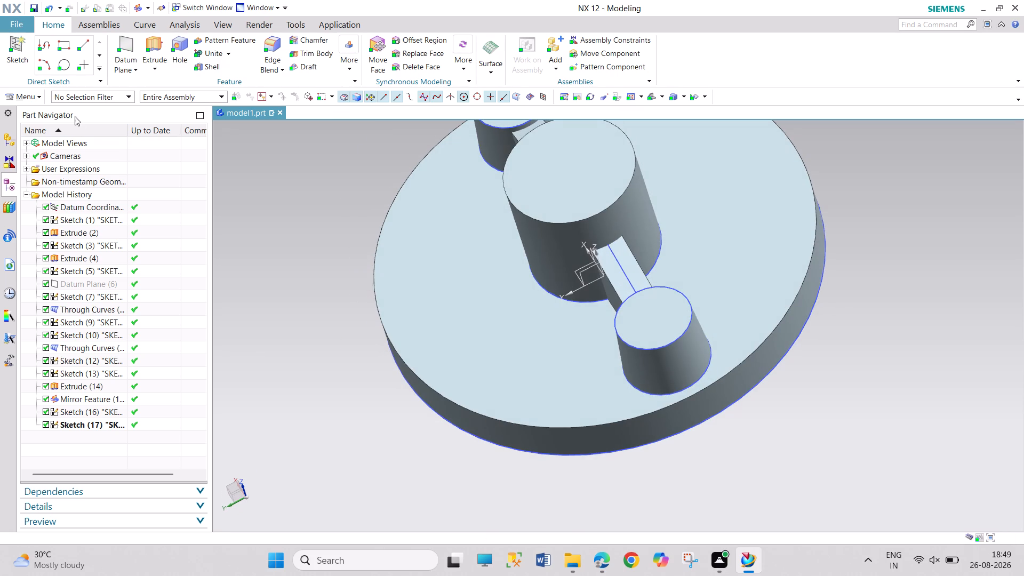
pyautogui.click(30, 101)
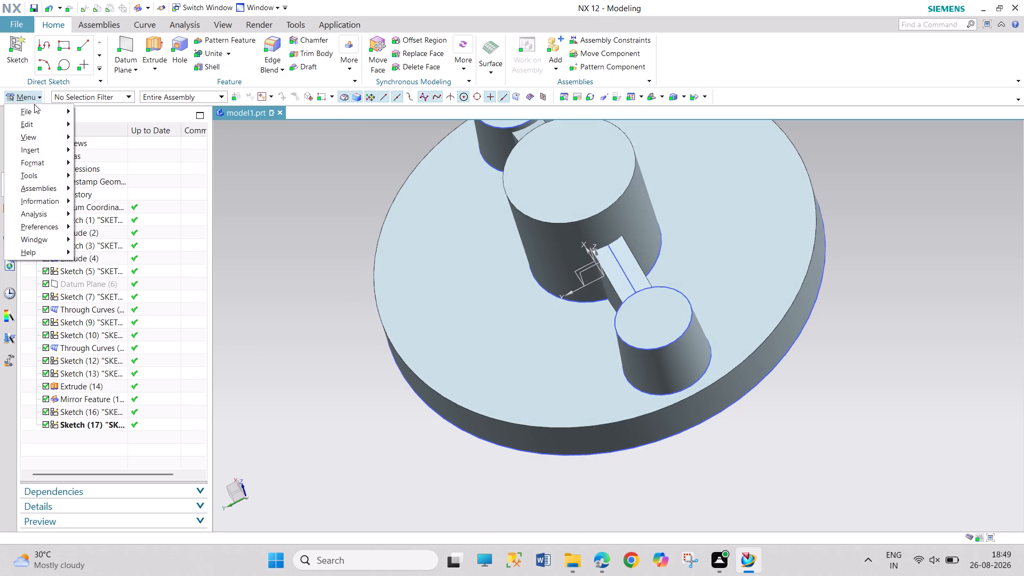
pyautogui.click(41, 149)
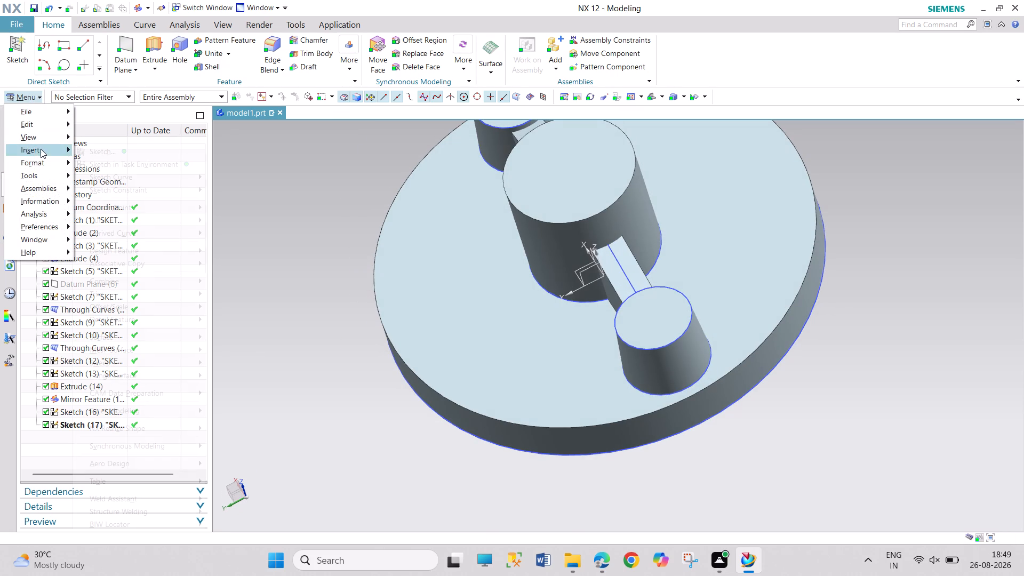
pyautogui.click(97, 165)
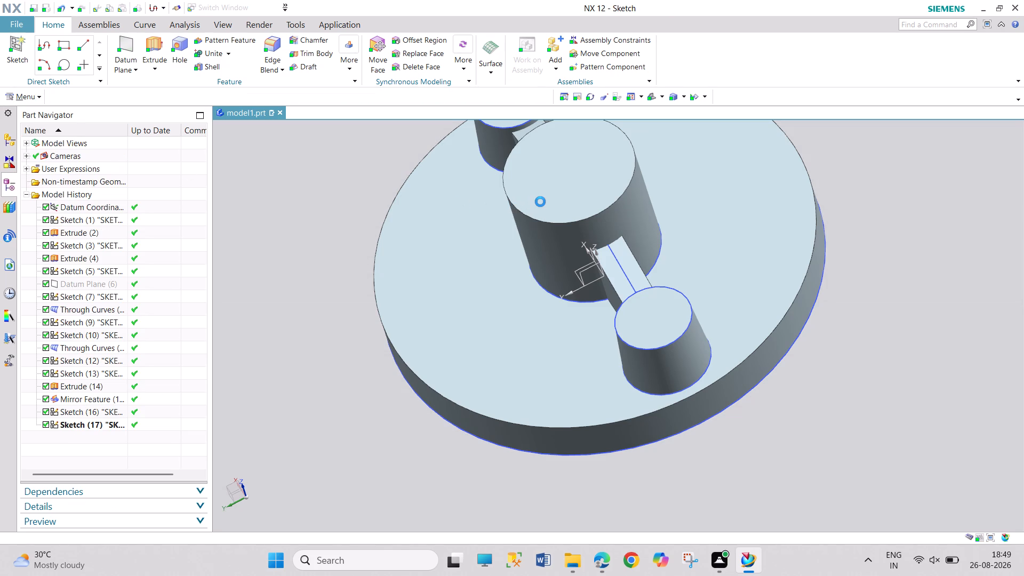
pyautogui.click(542, 199)
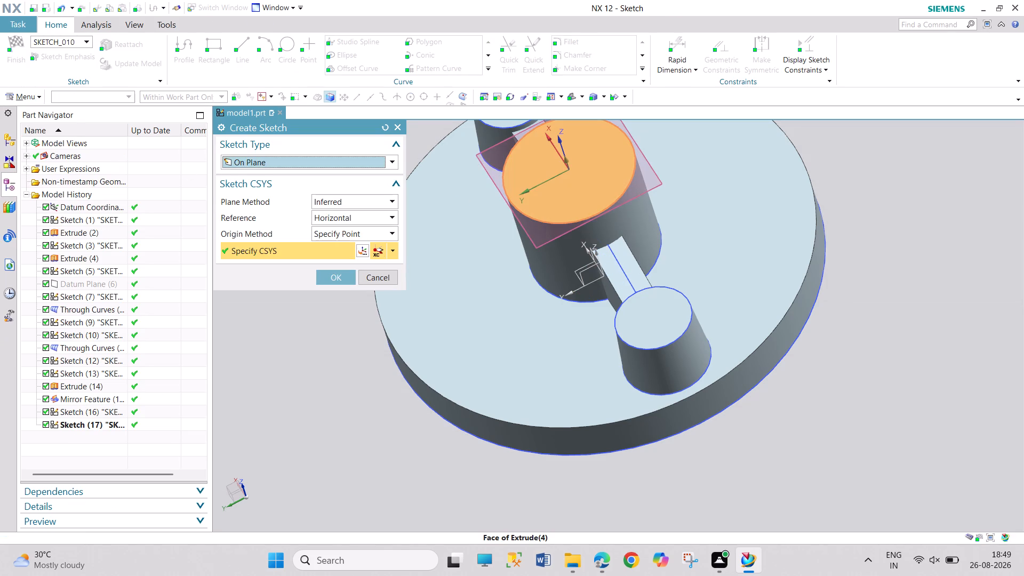
pyautogui.click(339, 273)
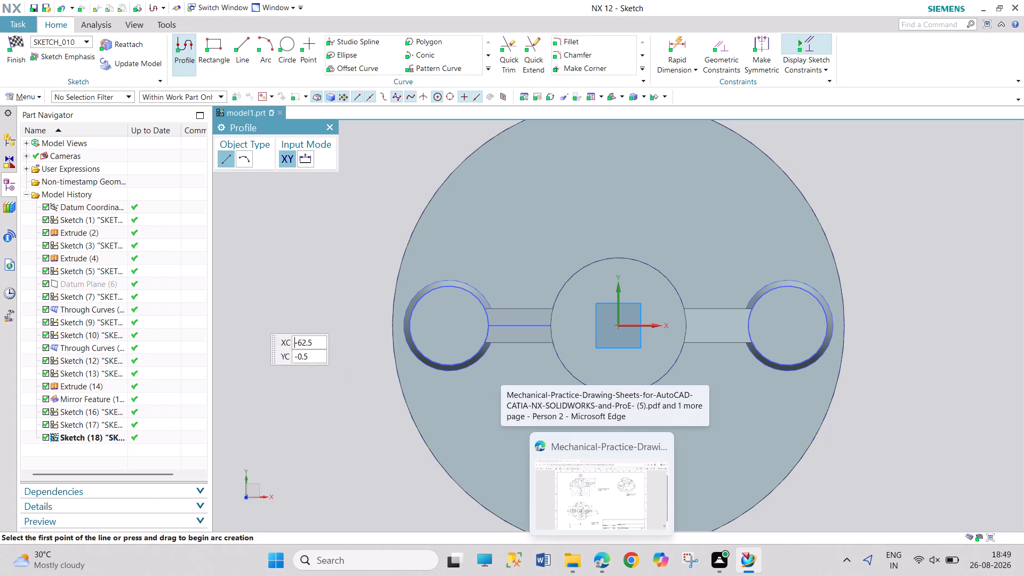
pyautogui.click(292, 56)
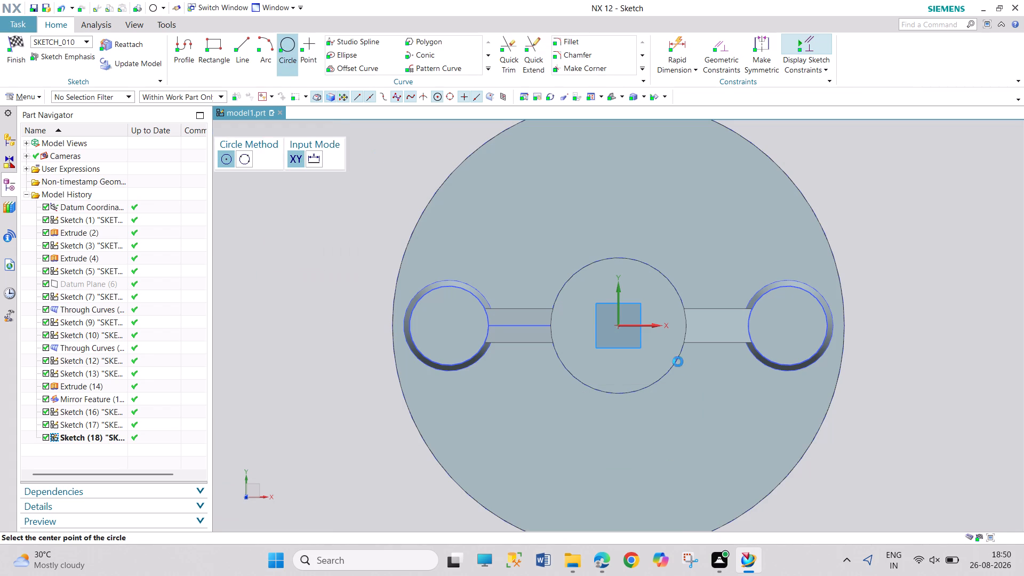
pyautogui.click(617, 324)
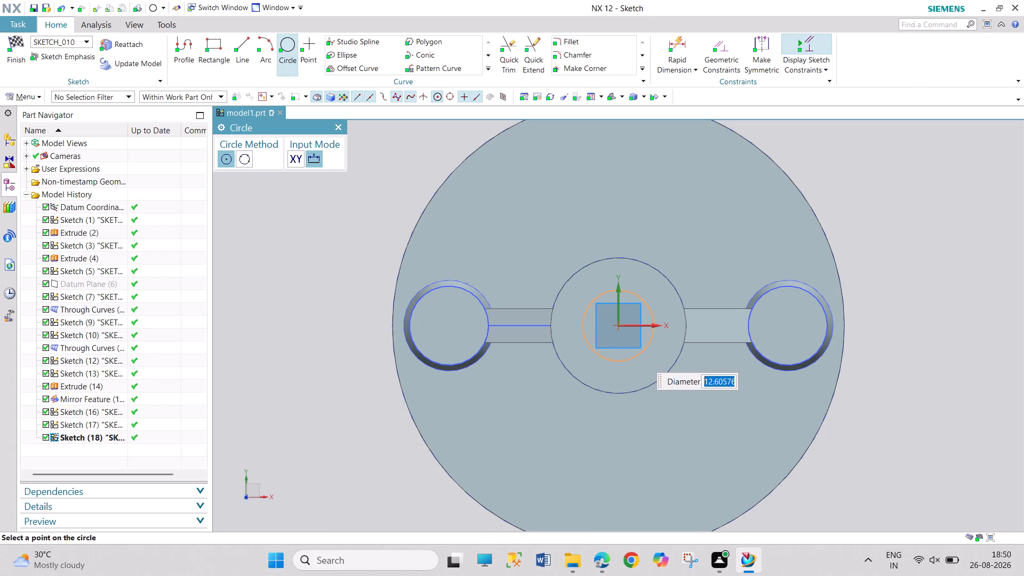
# Set the circle's diameter to 30 mm and place its diameter dimension outside the circle.
pyautogui.write('30')
pyautogui.press('Return')
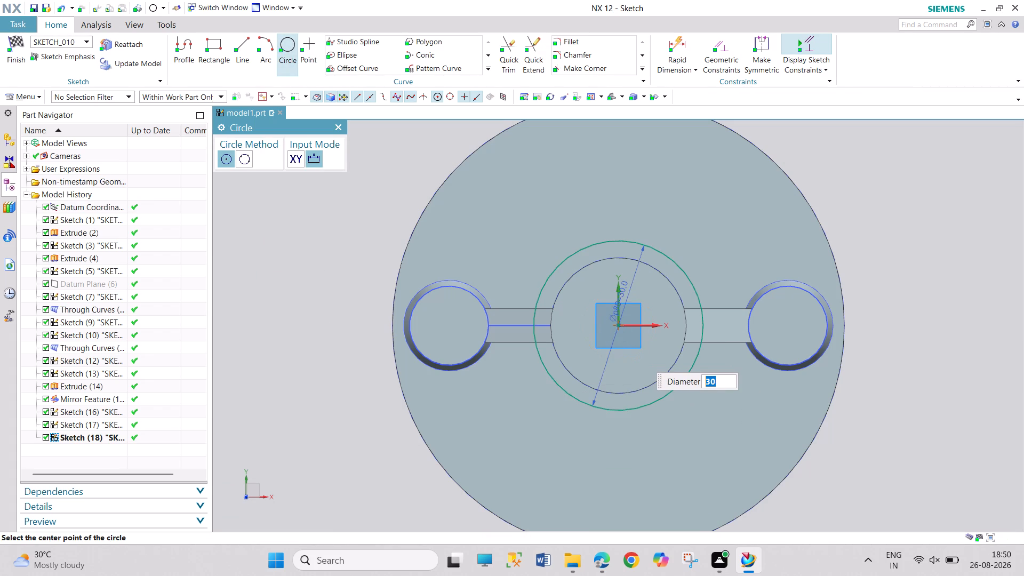
pyautogui.click(335, 127)
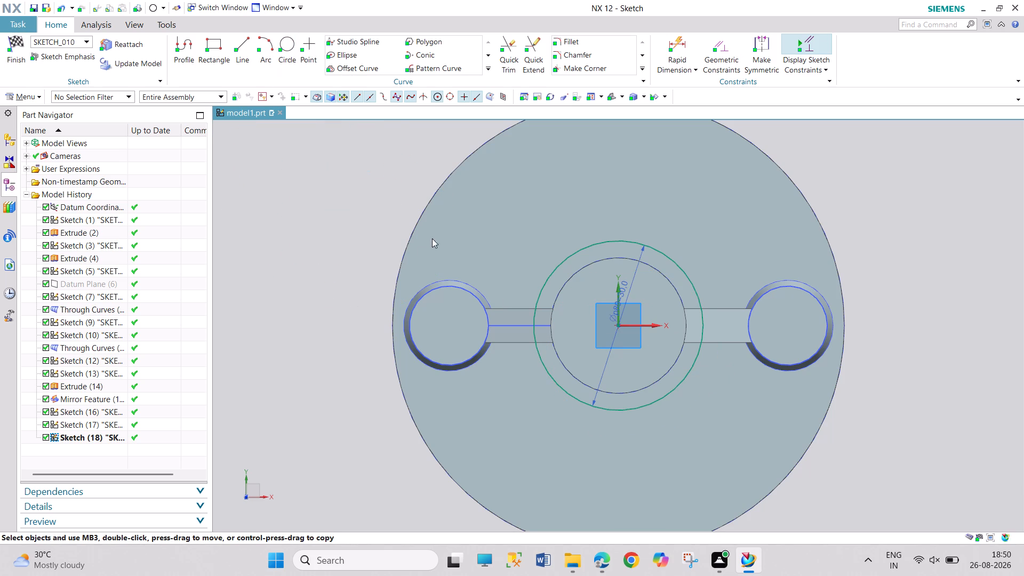
pyautogui.moveTo(622, 287); pyautogui.dragTo(711, 251)
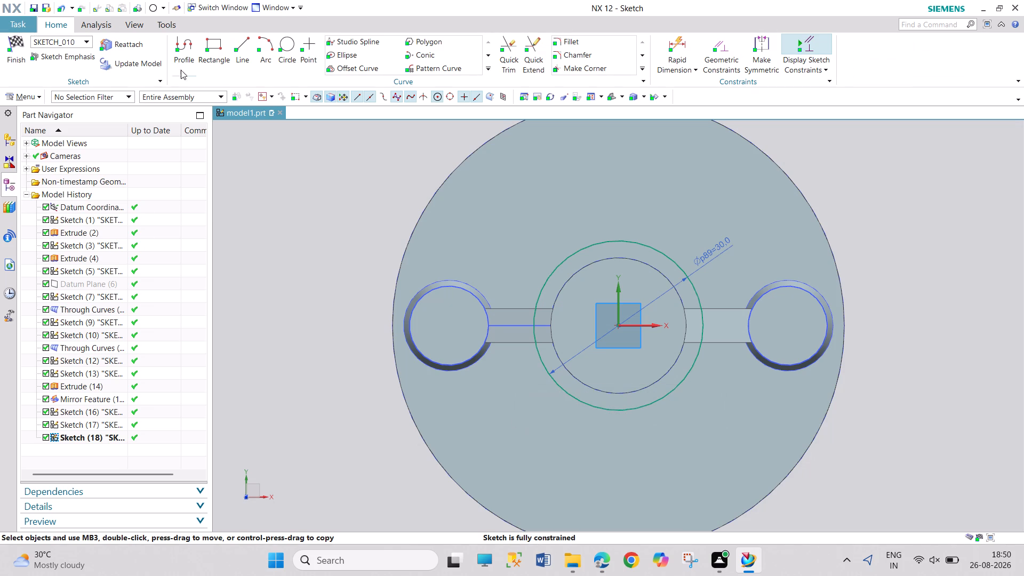
# Sketch a horizontal line about 29 mm long, about 27 mm above the sketch origin and crossing the vertical axis.
pyautogui.click(237, 51)
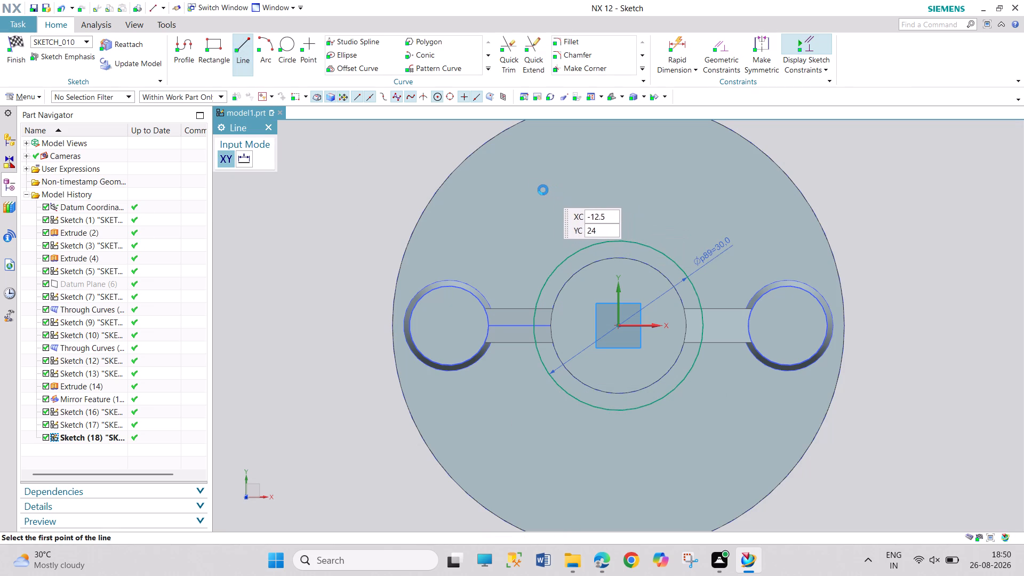
pyautogui.click(542, 174)
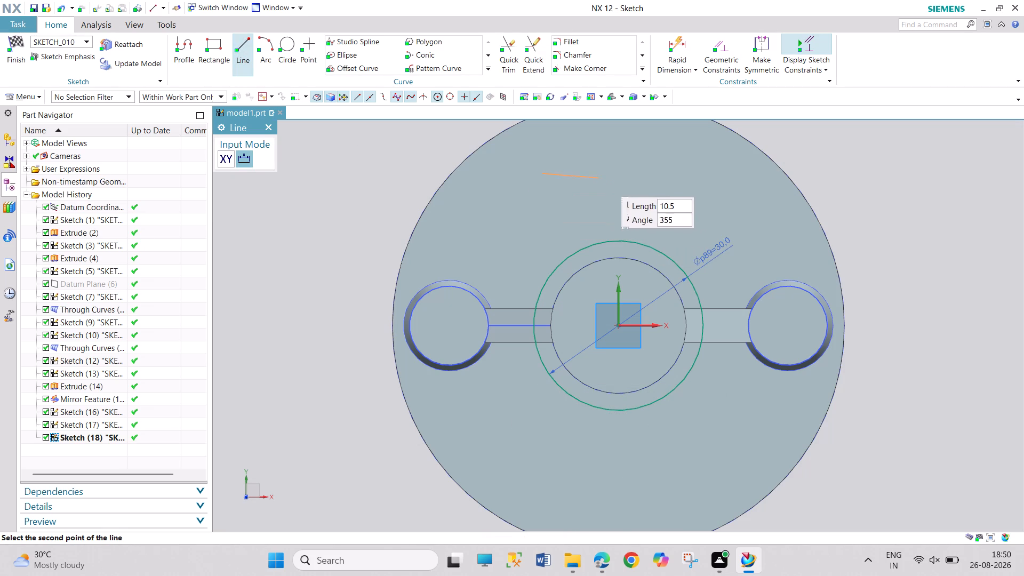
pyautogui.click(707, 175)
pyautogui.press('Escape')
pyautogui.press('Escape')
pyautogui.press('Escape')
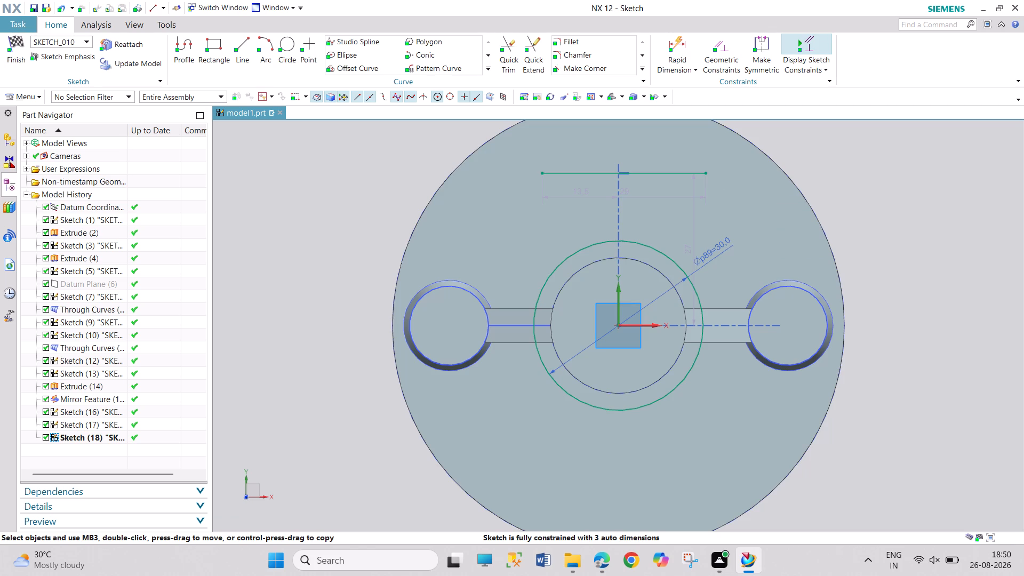
# Move the line's height dimension clear of the geometry and set its distance from the horizontal axis to 46/2 mm.
pyautogui.moveTo(690, 218); pyautogui.dragTo(882, 235)
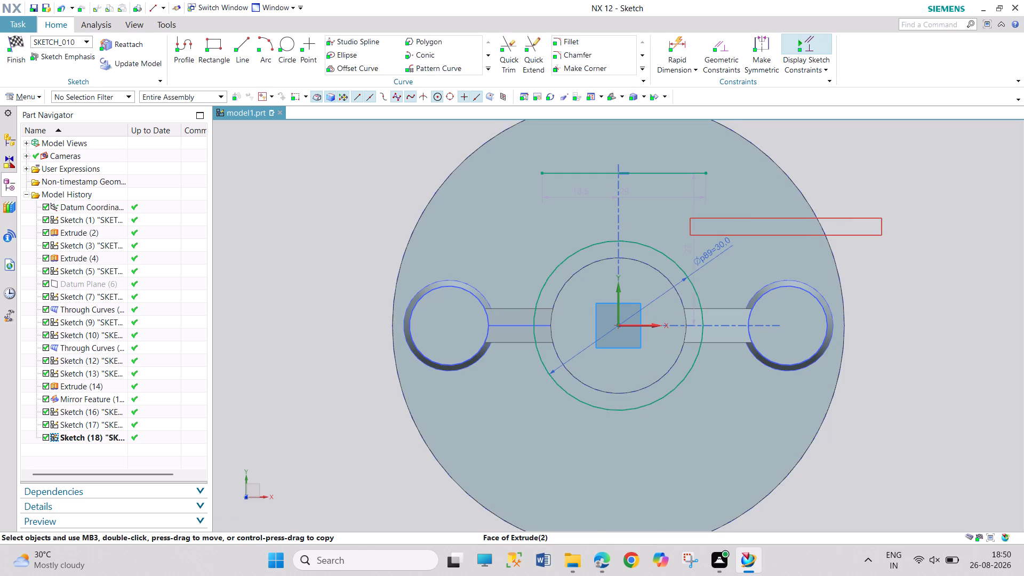
pyautogui.moveTo(687, 247); pyautogui.dragTo(887, 262)
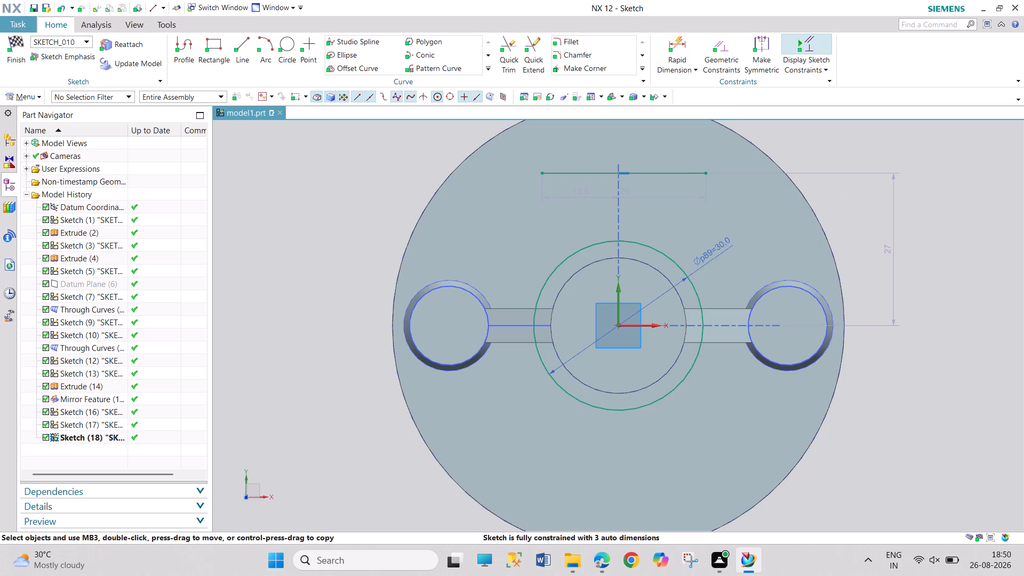
pyautogui.doubleClick(886, 251)
pyautogui.press('4')
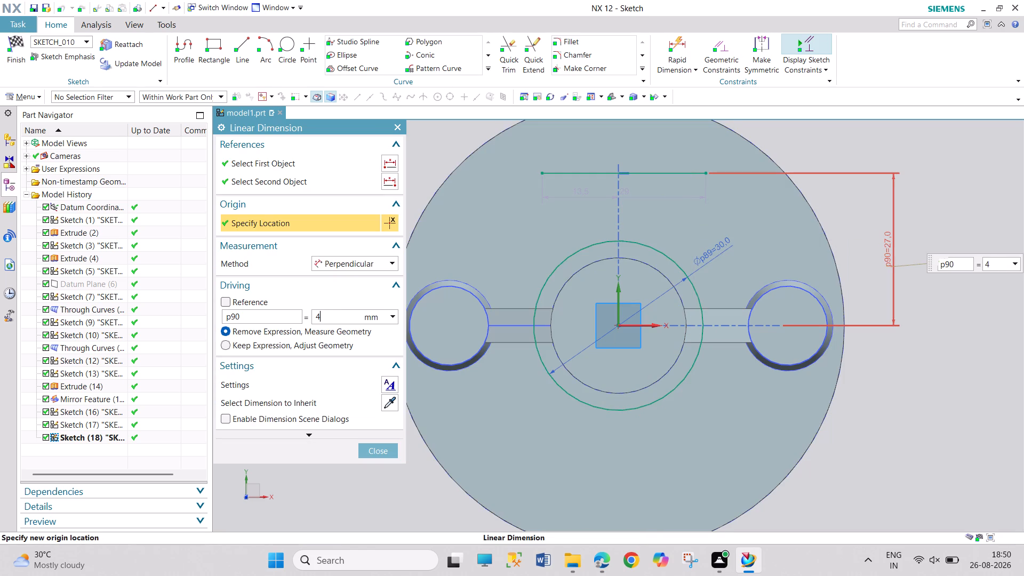
pyautogui.write('6/2')
pyautogui.press('Return')
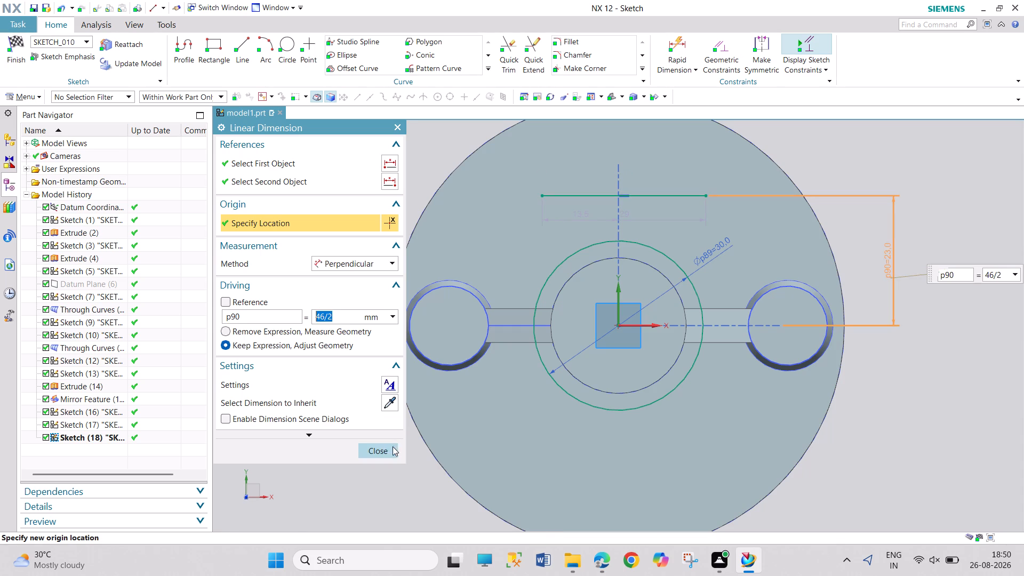
pyautogui.click(386, 450)
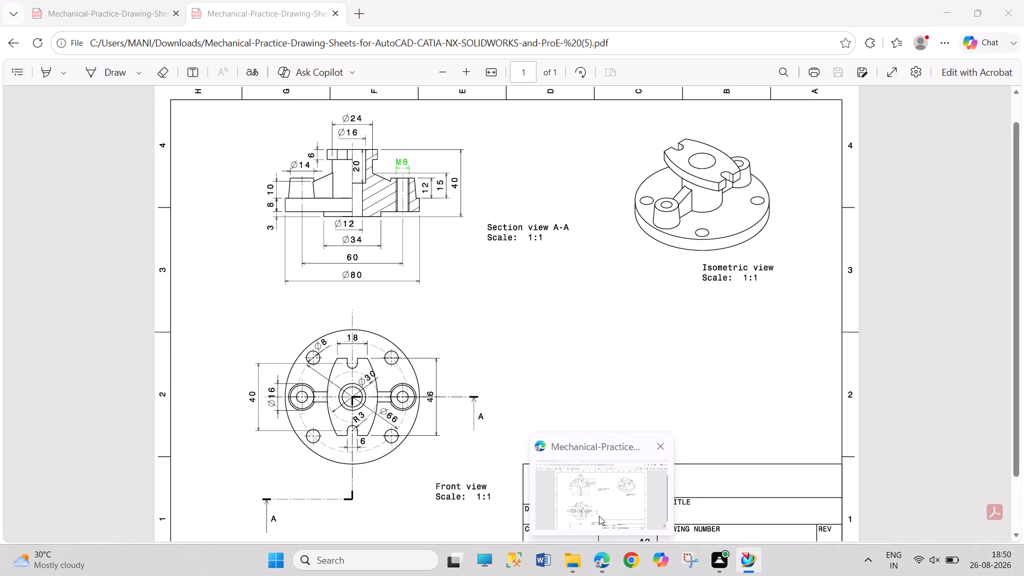
# Spread out the line's remaining automatic dimensions and set the line's length to 18 mm.
pyautogui.moveTo(628, 222); pyautogui.dragTo(646, 180)
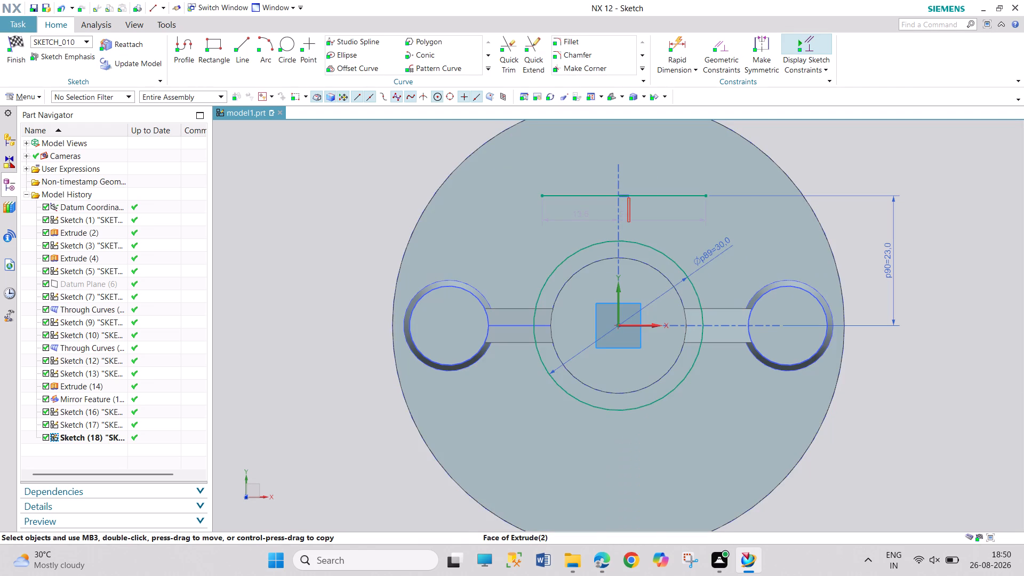
pyautogui.moveTo(646, 180); pyautogui.dragTo(752, 168)
pyautogui.moveTo(630, 217); pyautogui.dragTo(740, 156)
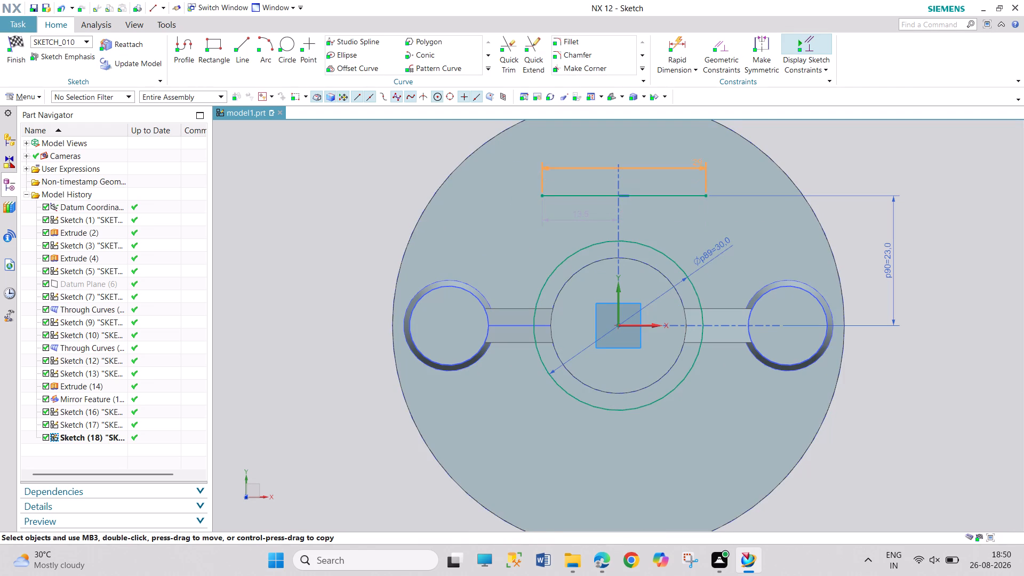
pyautogui.moveTo(740, 156); pyautogui.dragTo(827, 146)
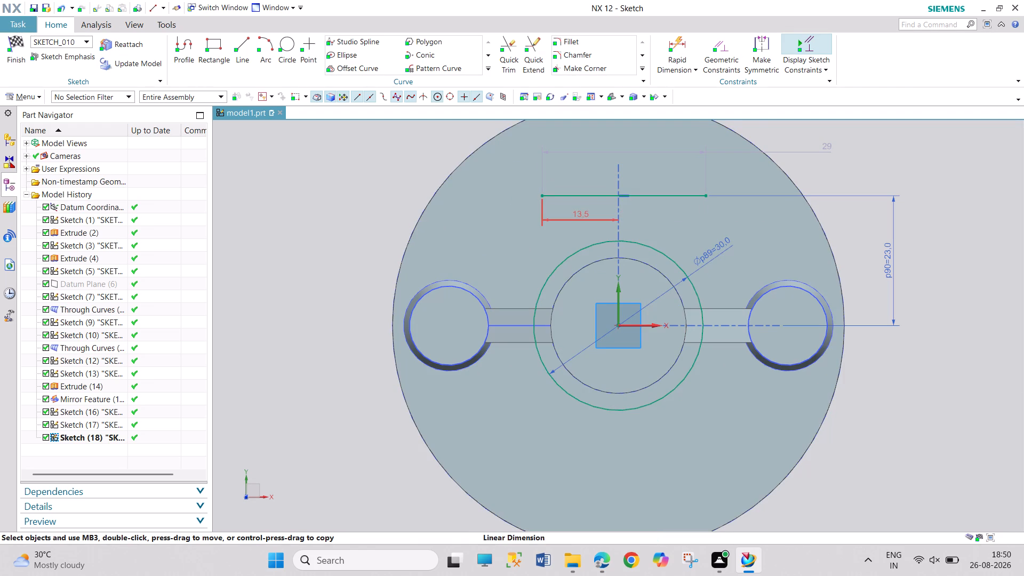
pyautogui.moveTo(580, 213); pyautogui.dragTo(365, 198)
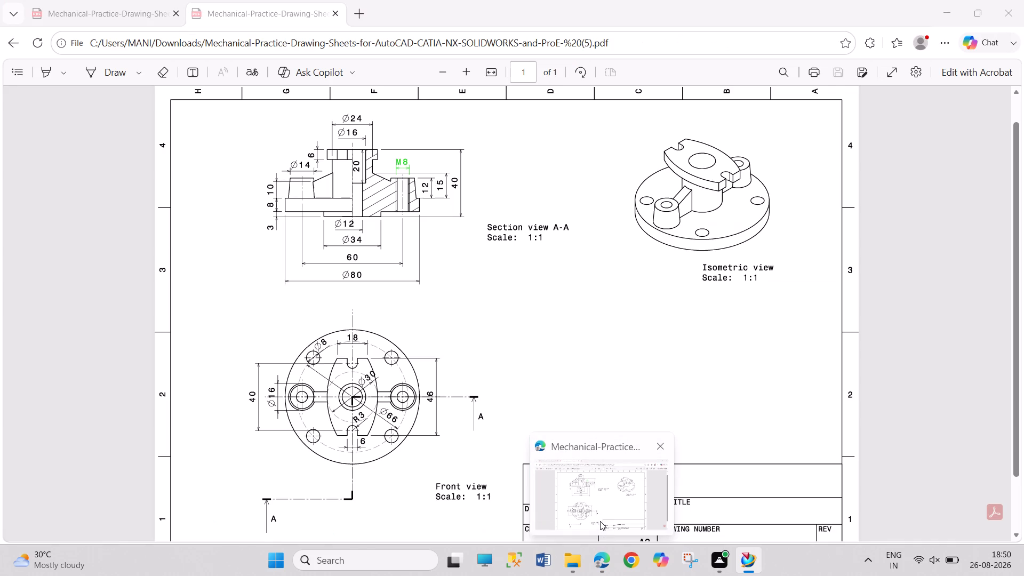
pyautogui.doubleClick(825, 148)
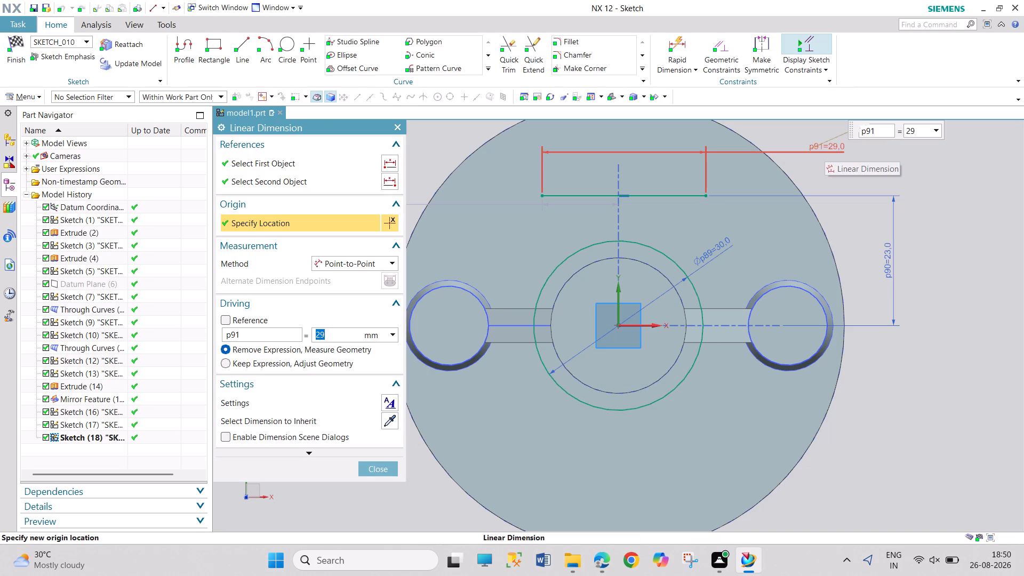
pyautogui.write('18')
pyautogui.press('Return')
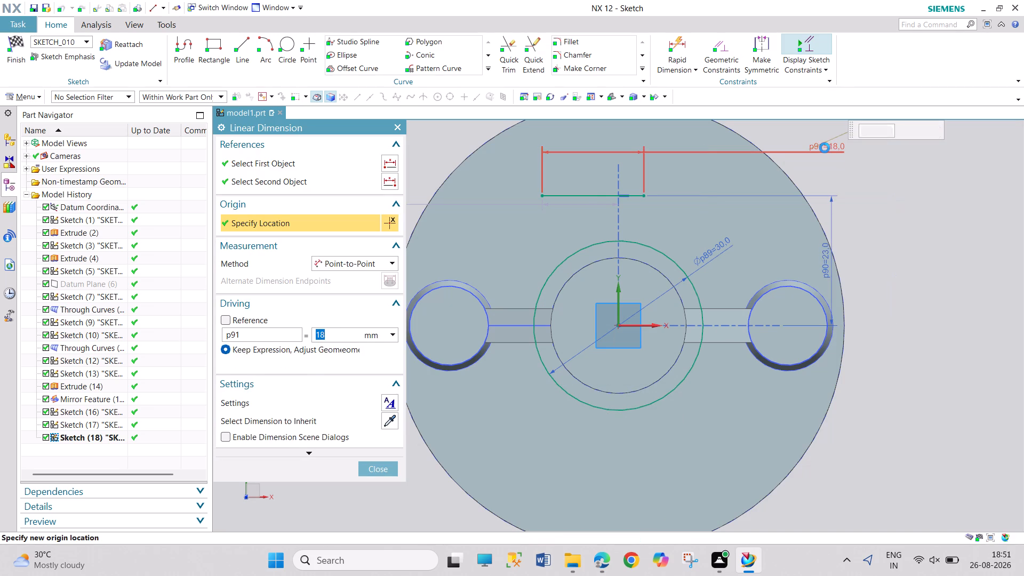
pyautogui.click(383, 466)
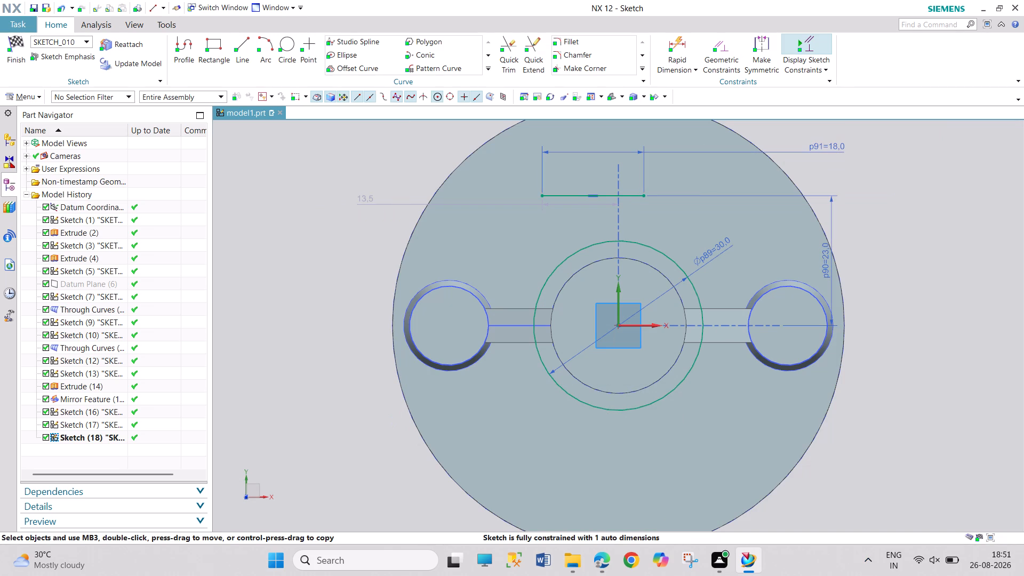
# Set the distance from the line's end point to the vertical axis to 9 mm.
pyautogui.doubleClick(364, 201)
pyautogui.press('9')
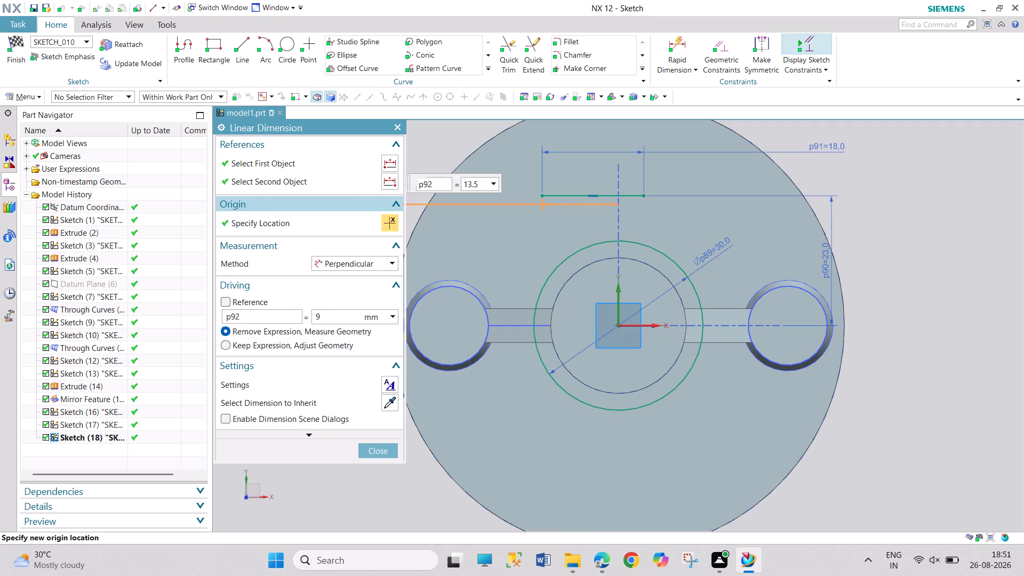
pyautogui.press('Return')
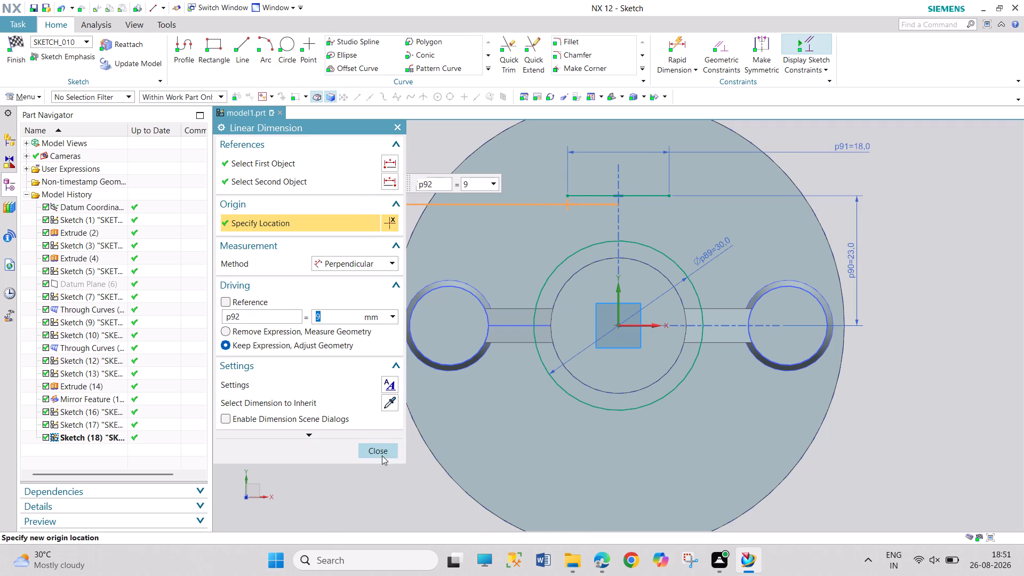
pyautogui.click(383, 450)
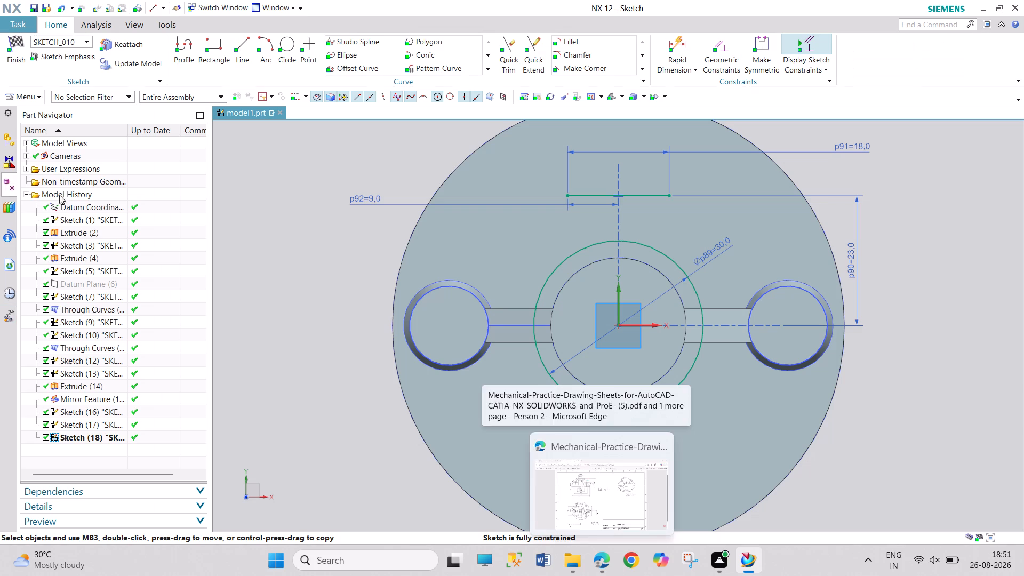
# Draw a 6 mm diameter circle centred on the vertical axis just below the line, about 20.3 mm above the origin.
pyautogui.click(285, 53)
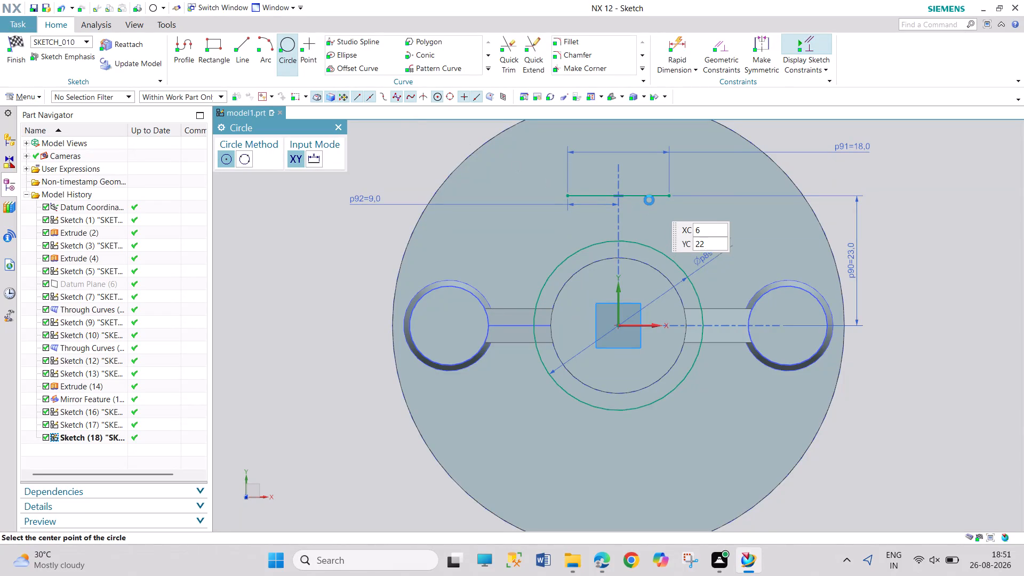
pyautogui.scroll(-1, 643, 206)
pyautogui.scroll(3, 623, 203)
pyautogui.scroll(-1, 620, 204)
pyautogui.scroll(2, 620, 205)
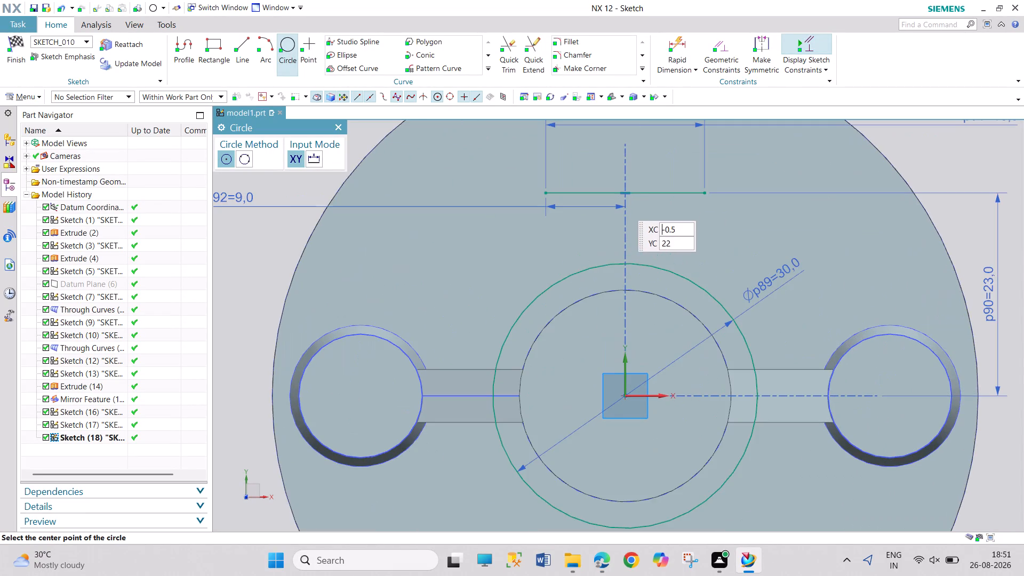
pyautogui.scroll(4, 636, 221)
pyautogui.scroll(-3, 603, 154)
pyautogui.scroll(3, 604, 142)
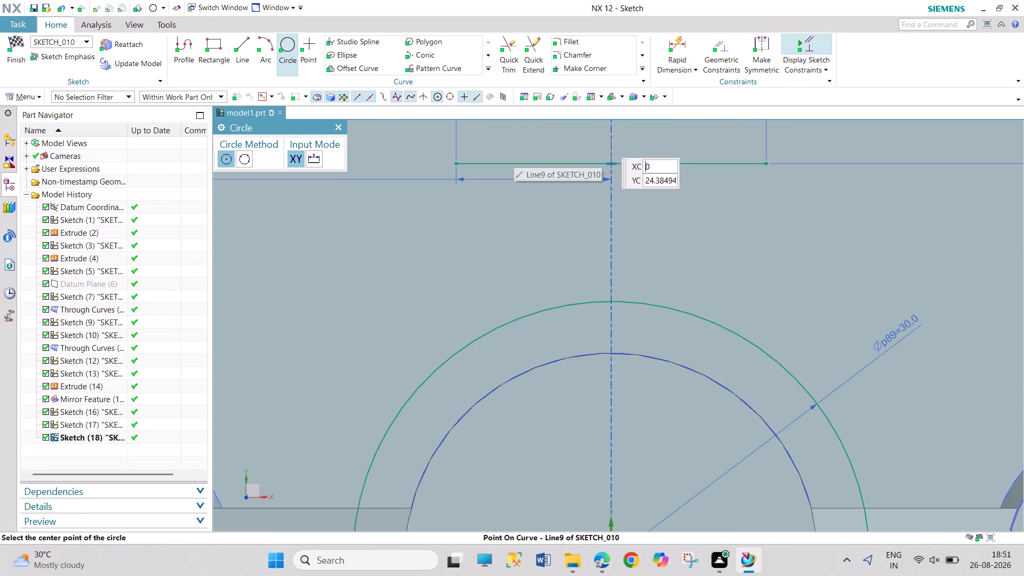
pyautogui.click(611, 210)
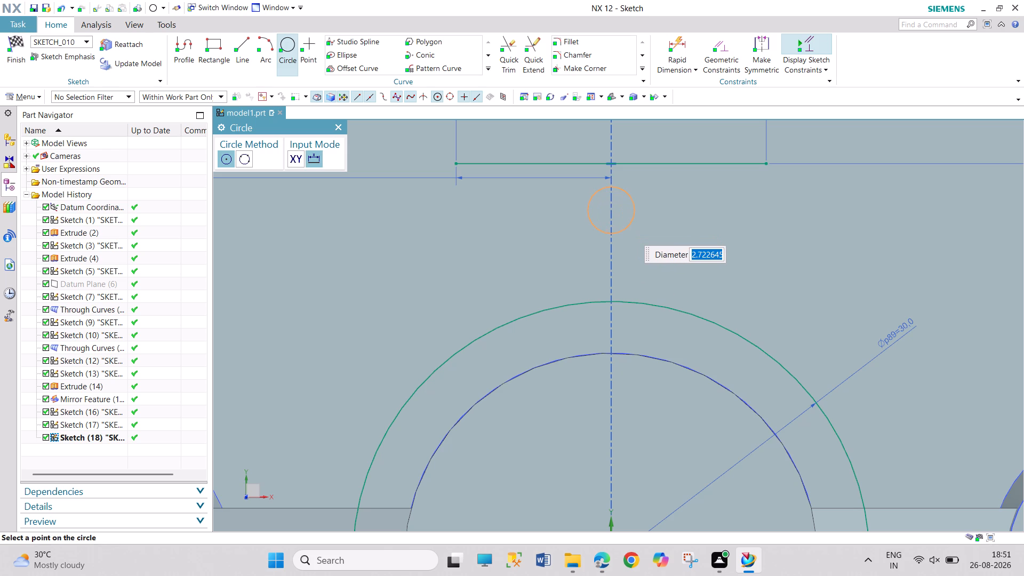
pyautogui.press('6')
pyautogui.press('Return')
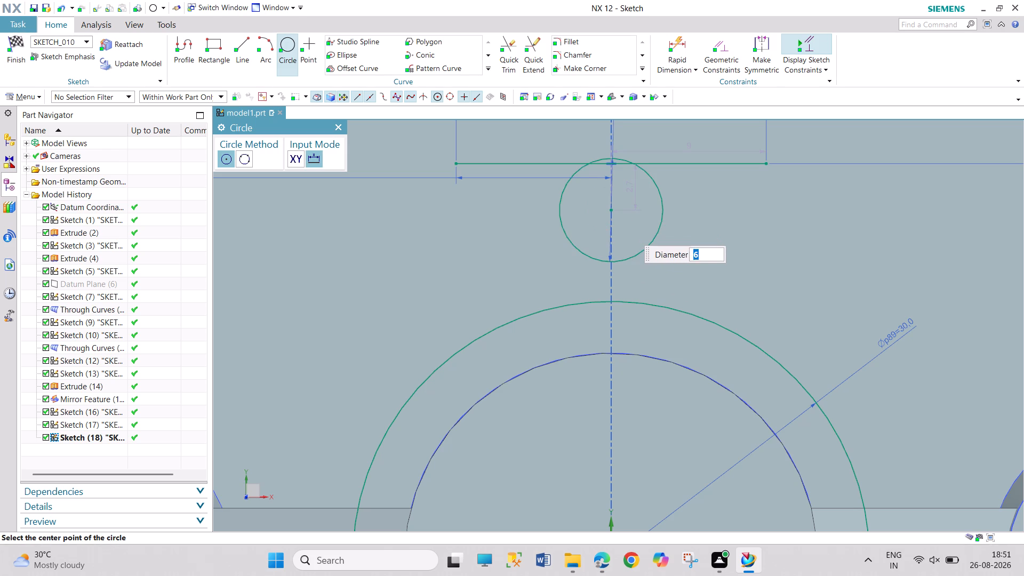
pyautogui.click(334, 127)
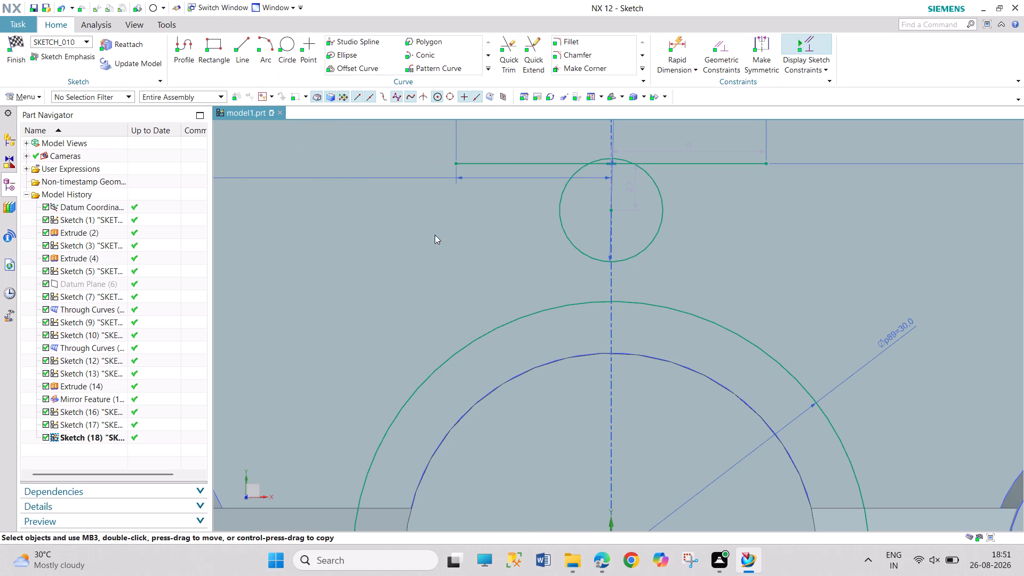
# Dimension the vertical distance between the centres of the 30 mm and 6 mm circles with Rapid Dimension and set it to 20 mm.
pyautogui.scroll(5, 568, 288)
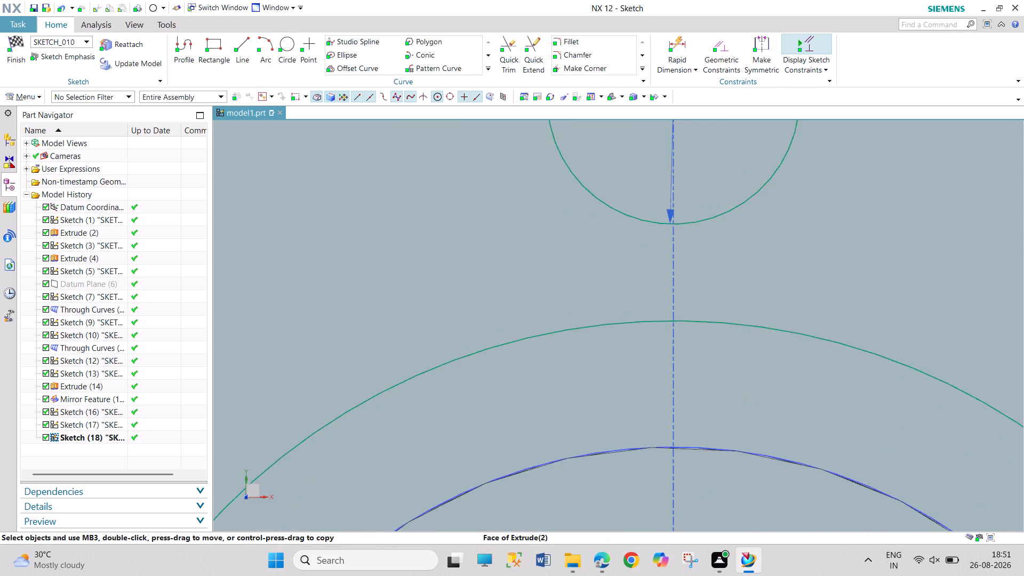
pyautogui.scroll(-11, 570, 294)
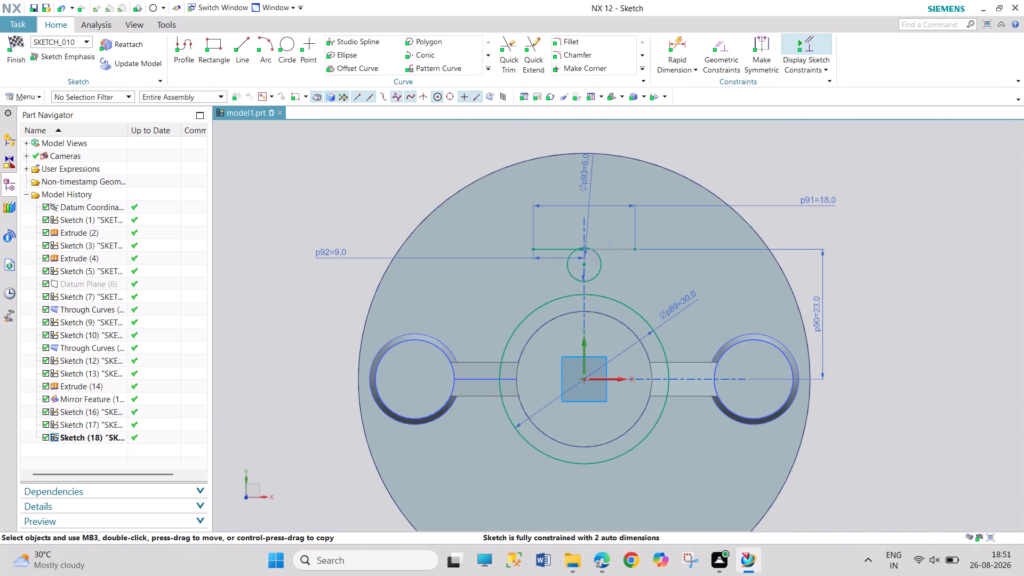
pyautogui.click(679, 46)
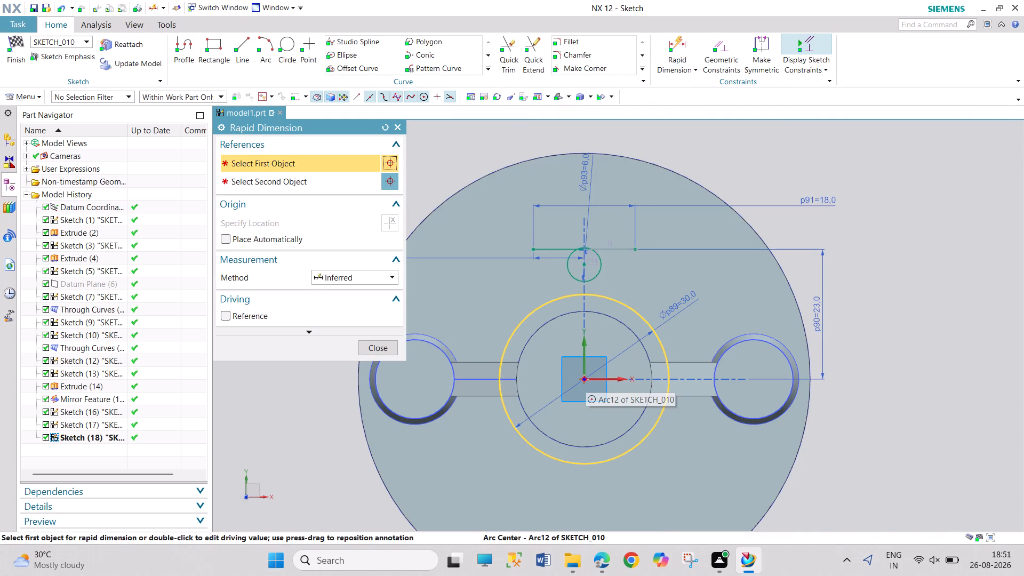
pyautogui.click(585, 379)
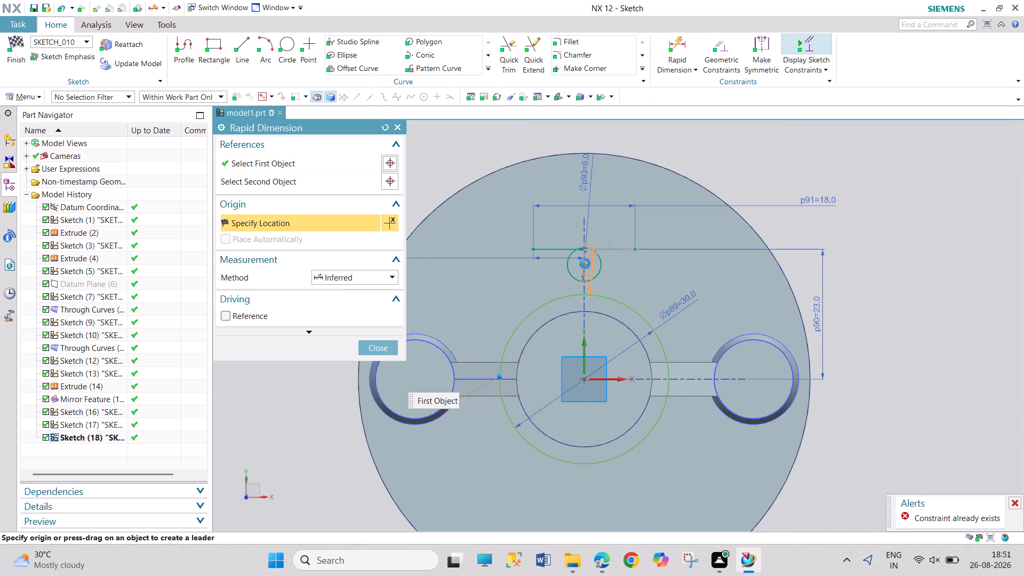
pyautogui.click(585, 263)
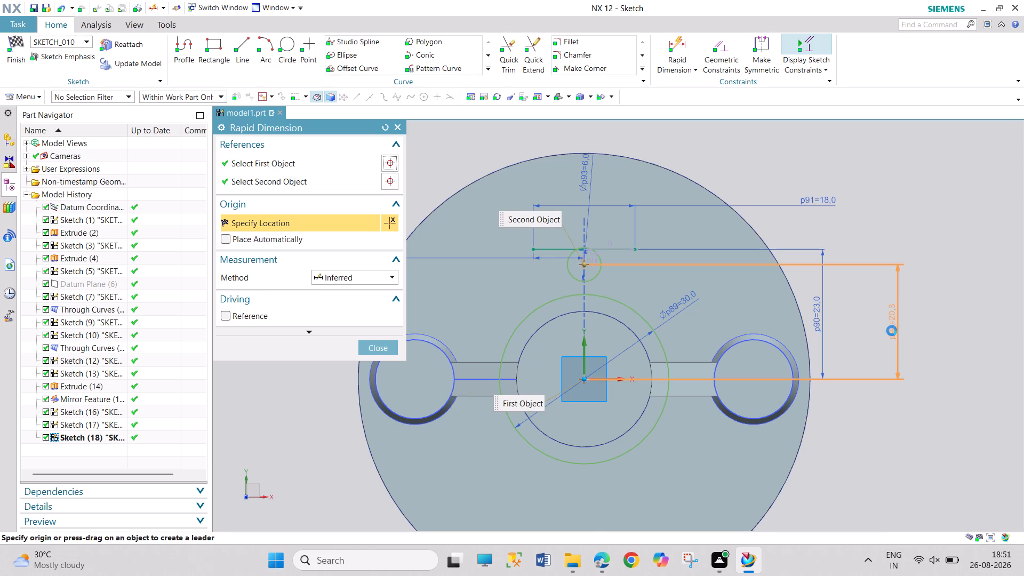
pyautogui.click(892, 331)
pyautogui.write('20')
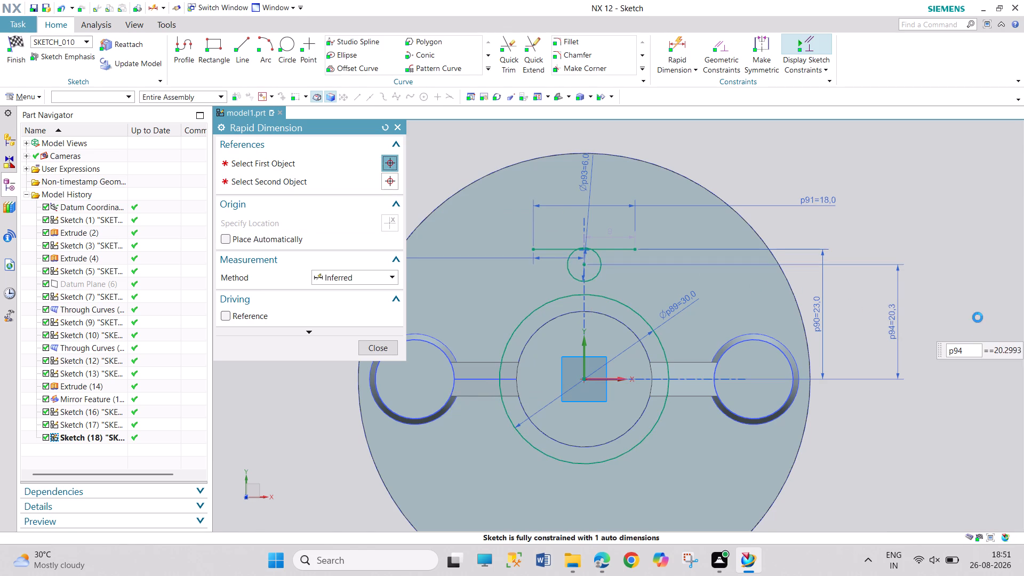
pyautogui.press('Return')
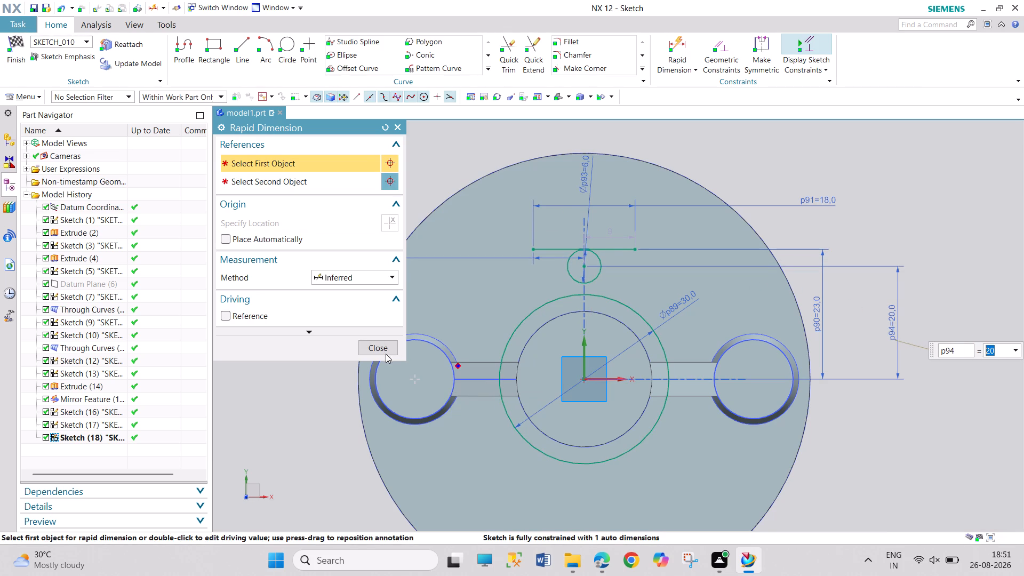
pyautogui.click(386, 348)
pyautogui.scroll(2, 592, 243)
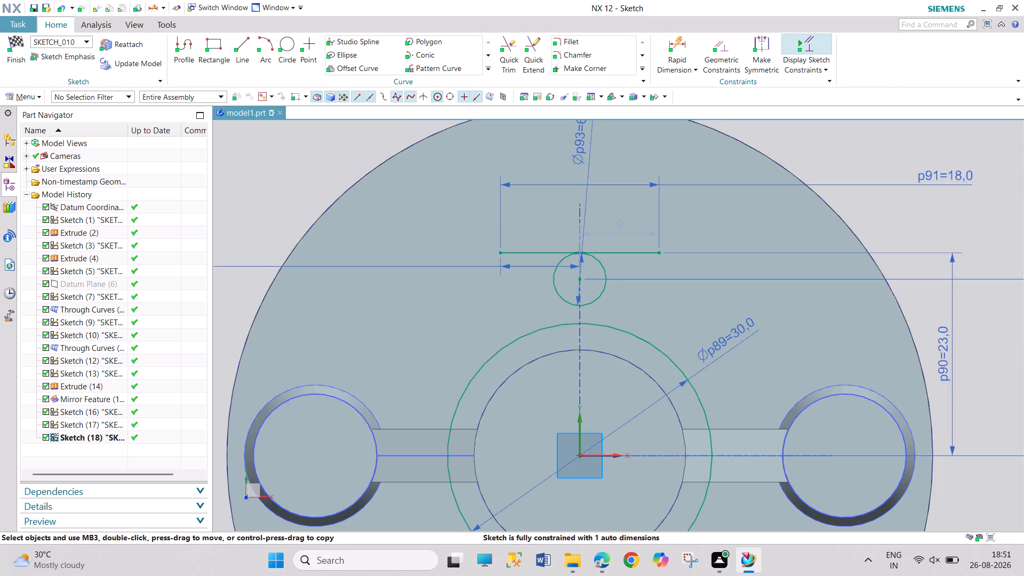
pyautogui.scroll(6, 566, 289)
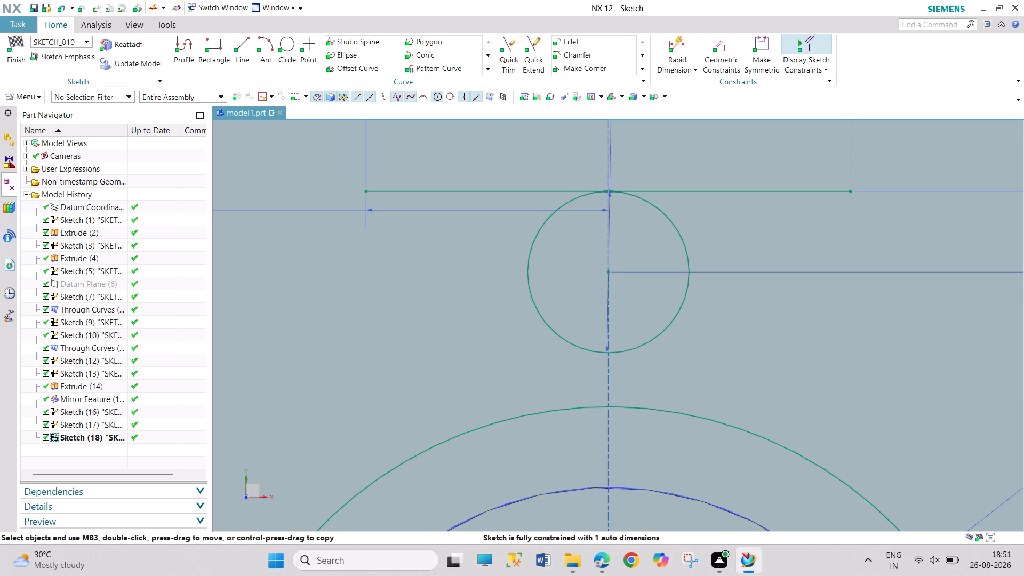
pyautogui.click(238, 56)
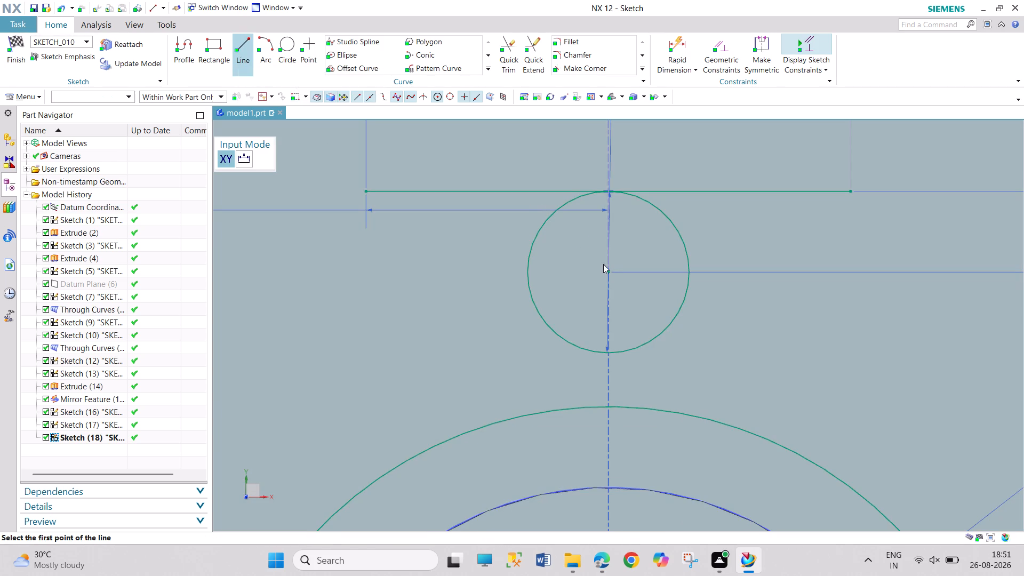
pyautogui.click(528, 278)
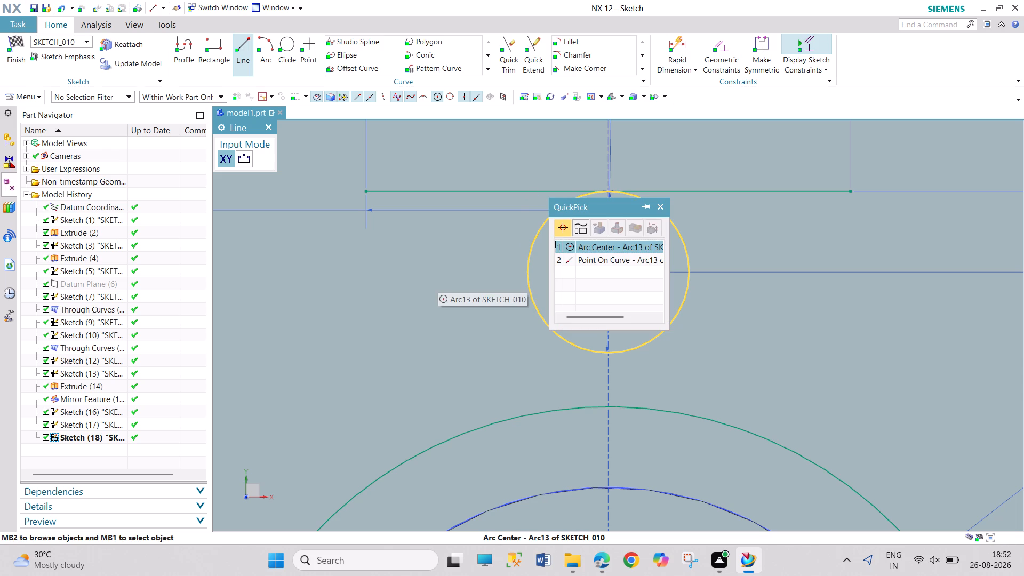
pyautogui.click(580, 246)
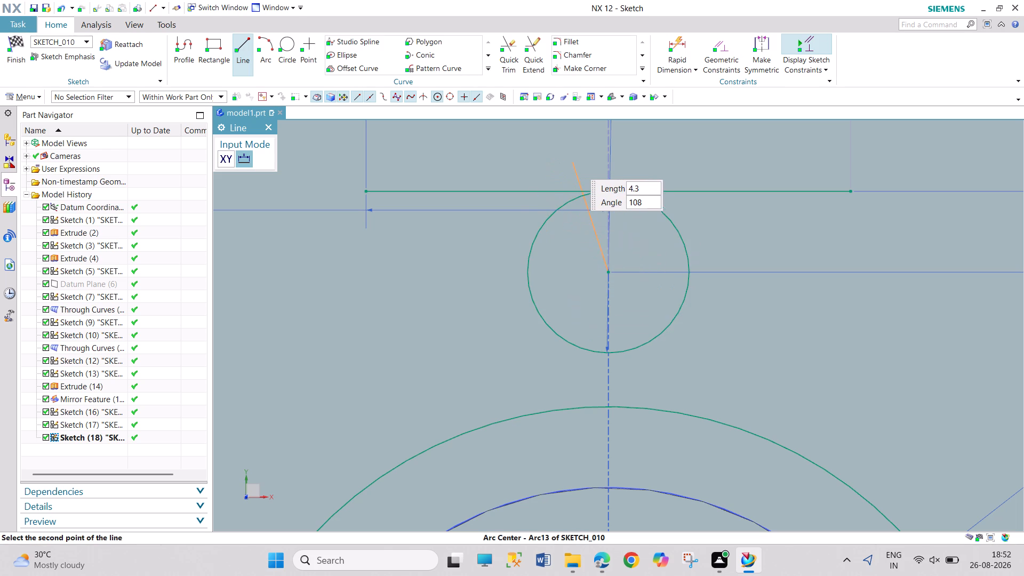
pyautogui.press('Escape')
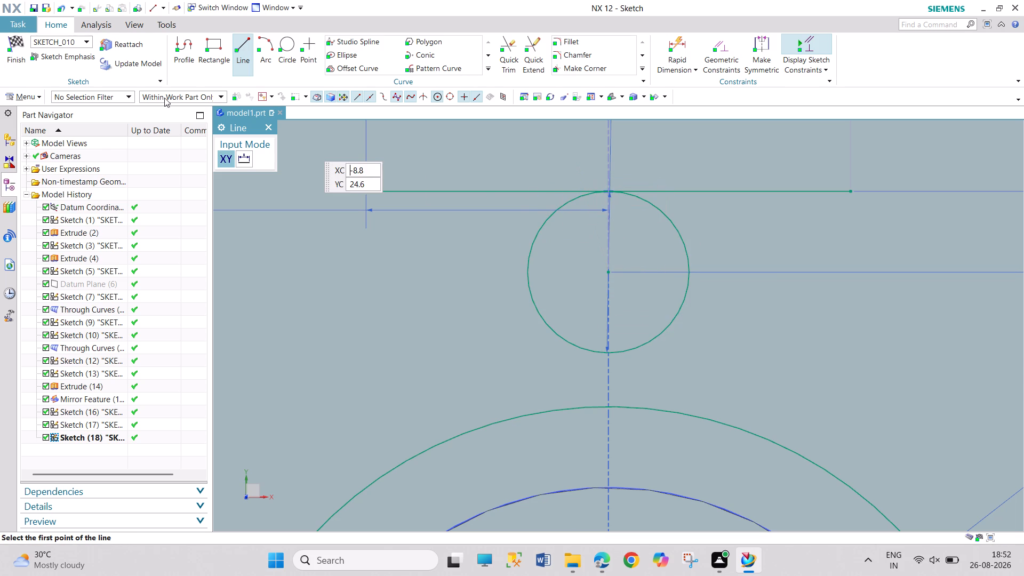
# Draw two vertical lines upward from both sides of the 6 mm circle past the horizontal line, about 5.2 mm and 4.9 mm long.
pyautogui.click(529, 286)
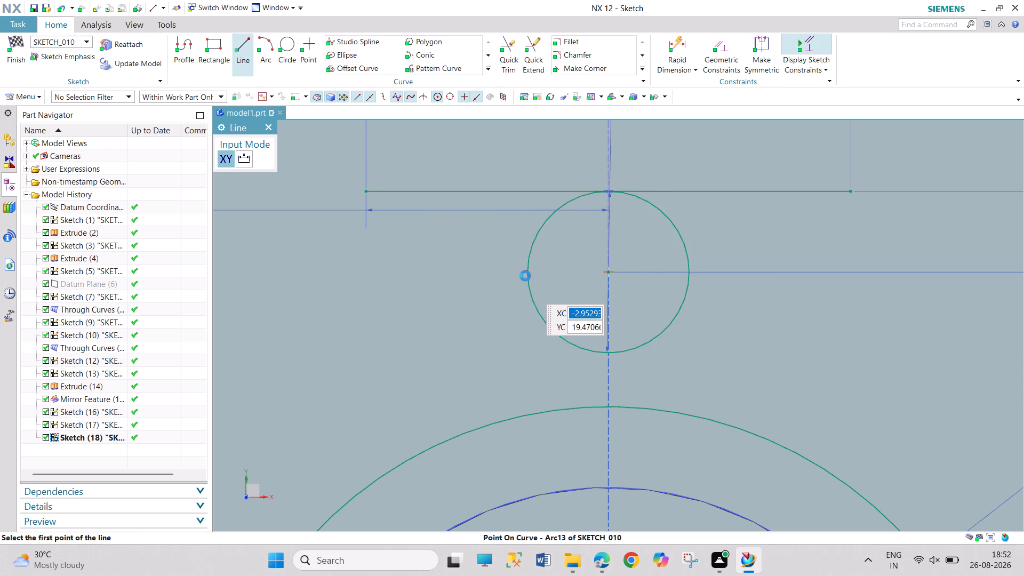
pyautogui.click(526, 131)
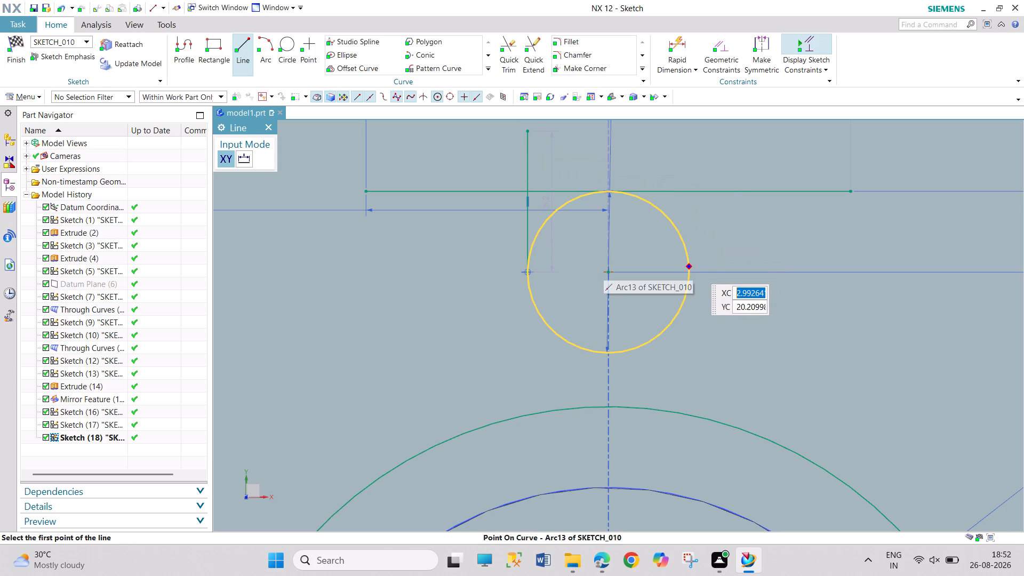
pyautogui.click(693, 266)
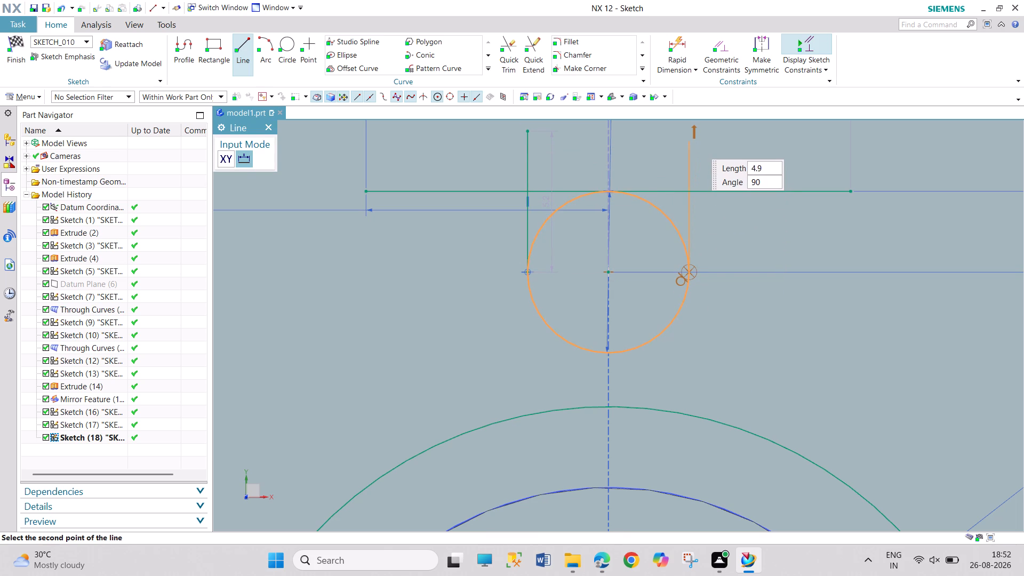
pyautogui.click(694, 141)
pyautogui.press('Escape')
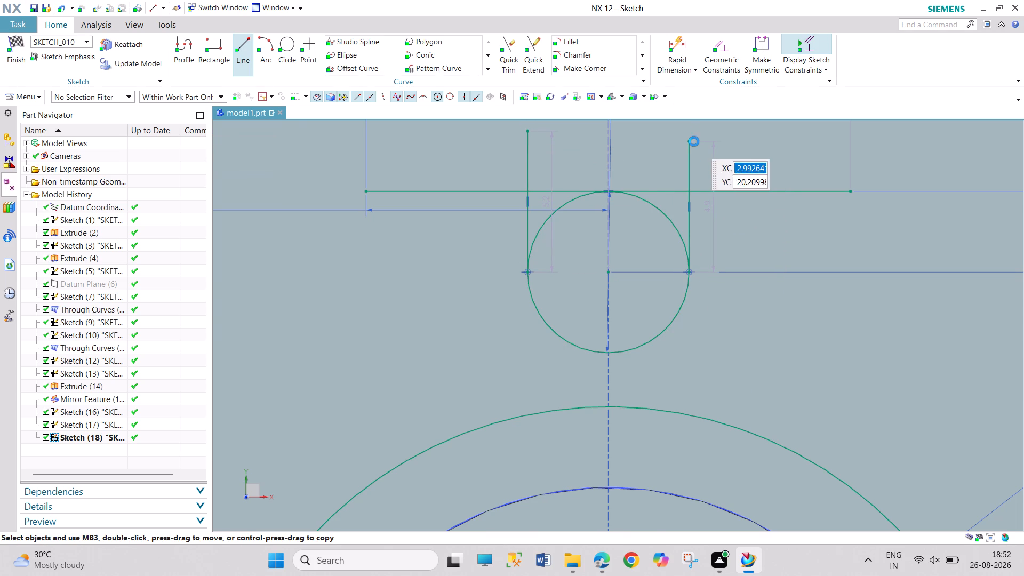
pyautogui.press('Escape')
pyautogui.press('Escape')
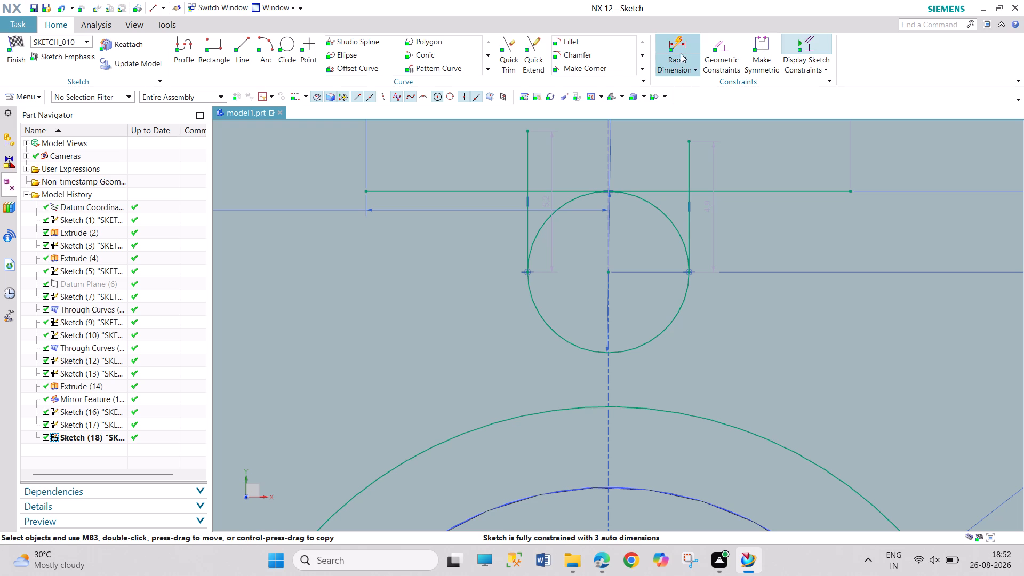
# Quick Trim the vertical lines' overhanging ends, the horizontal line between them and the circle's upper half to leave a U-shaped notch.
pyautogui.click(508, 40)
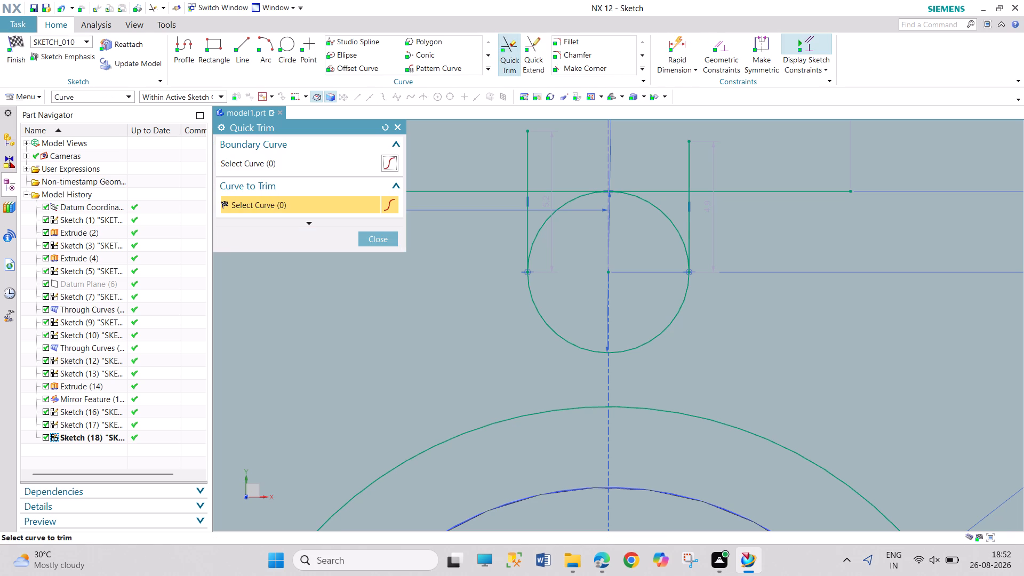
pyautogui.click(525, 145)
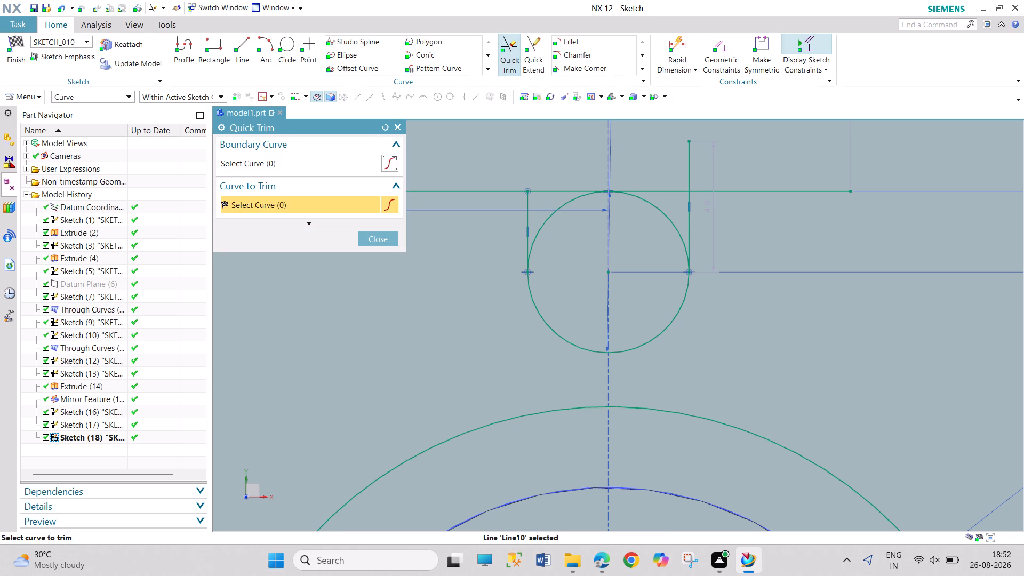
pyautogui.click(686, 164)
pyautogui.click(662, 194)
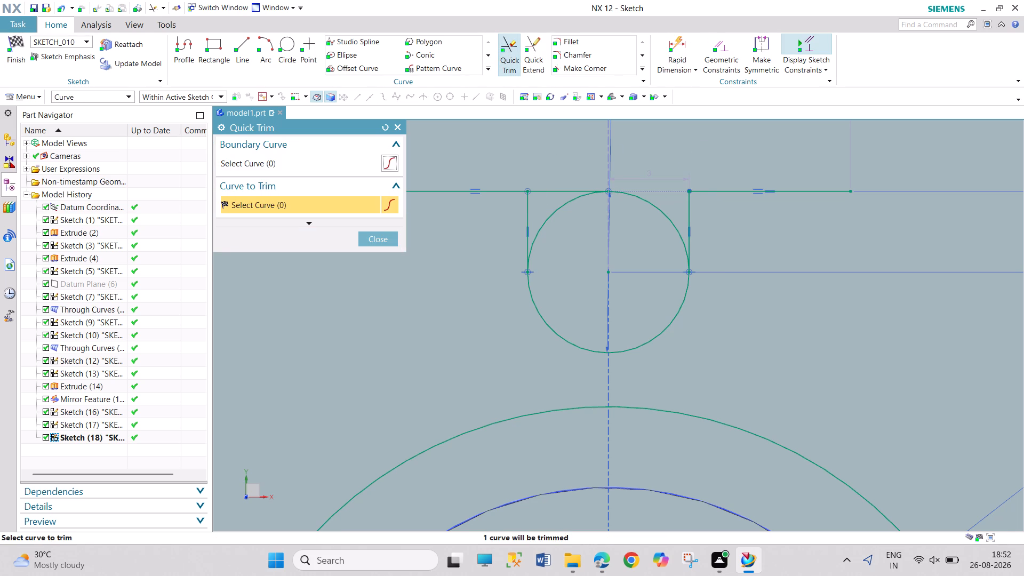
pyautogui.click(560, 192)
pyautogui.click(566, 208)
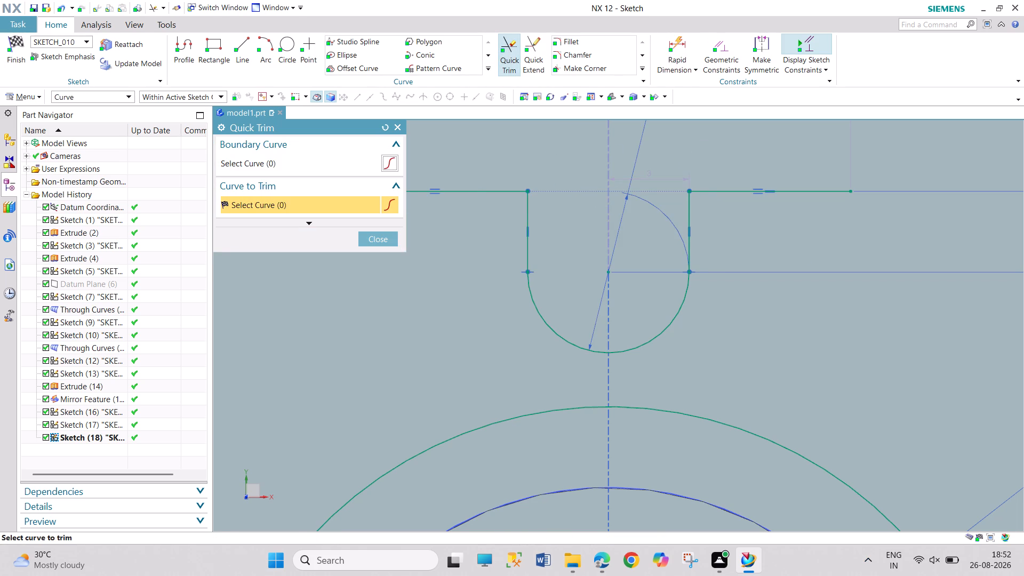
pyautogui.press('Escape')
pyautogui.press('Escape')
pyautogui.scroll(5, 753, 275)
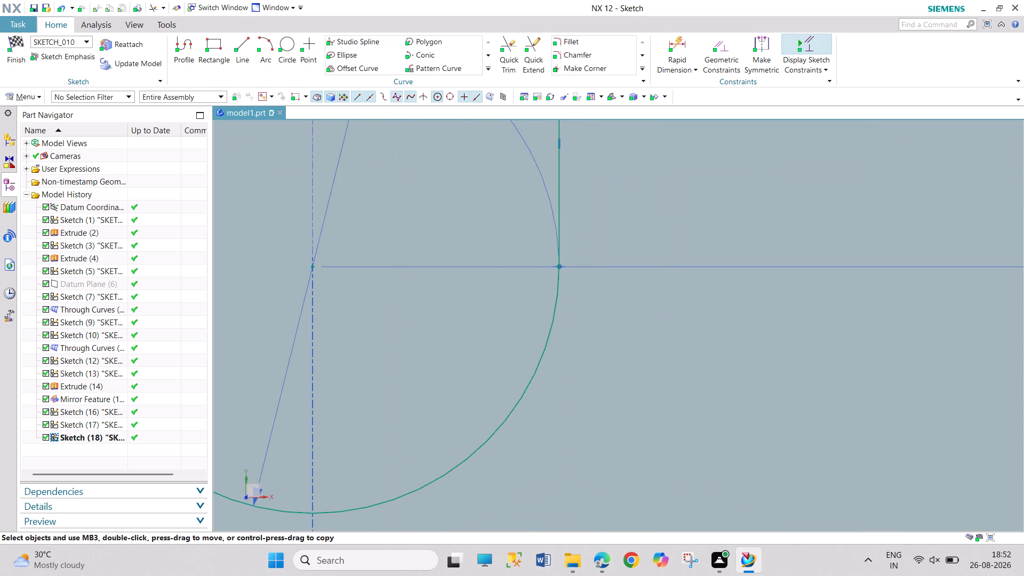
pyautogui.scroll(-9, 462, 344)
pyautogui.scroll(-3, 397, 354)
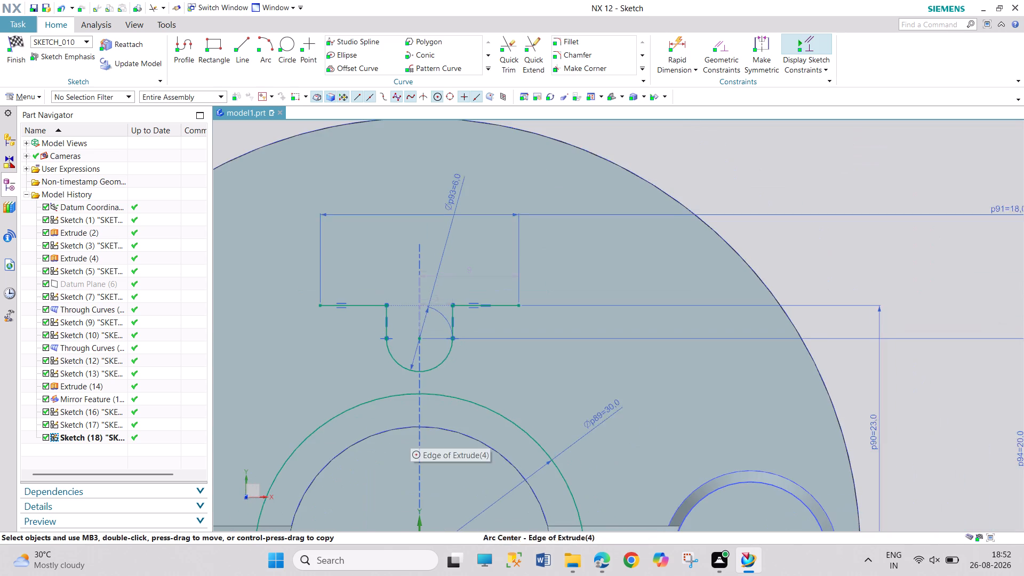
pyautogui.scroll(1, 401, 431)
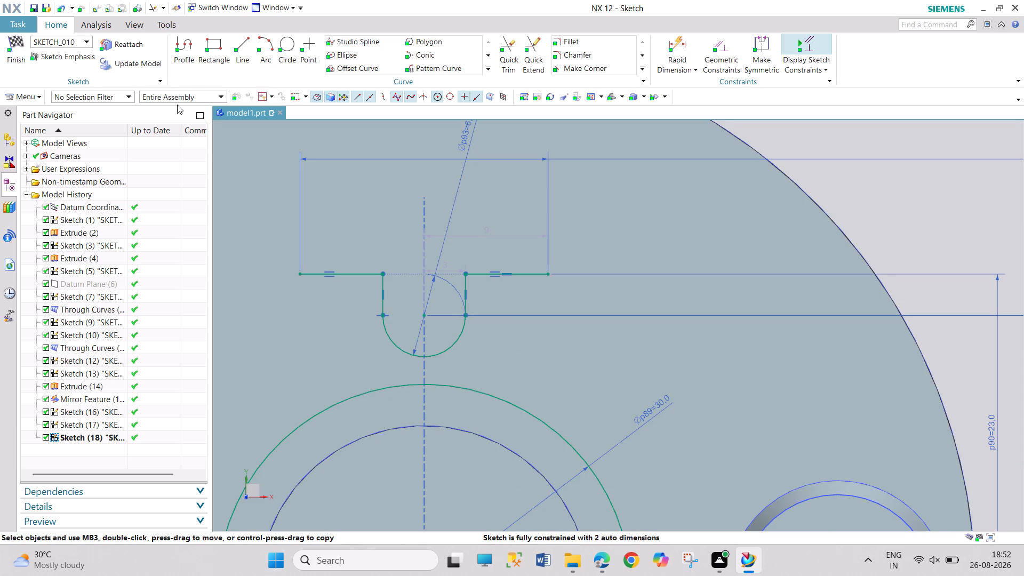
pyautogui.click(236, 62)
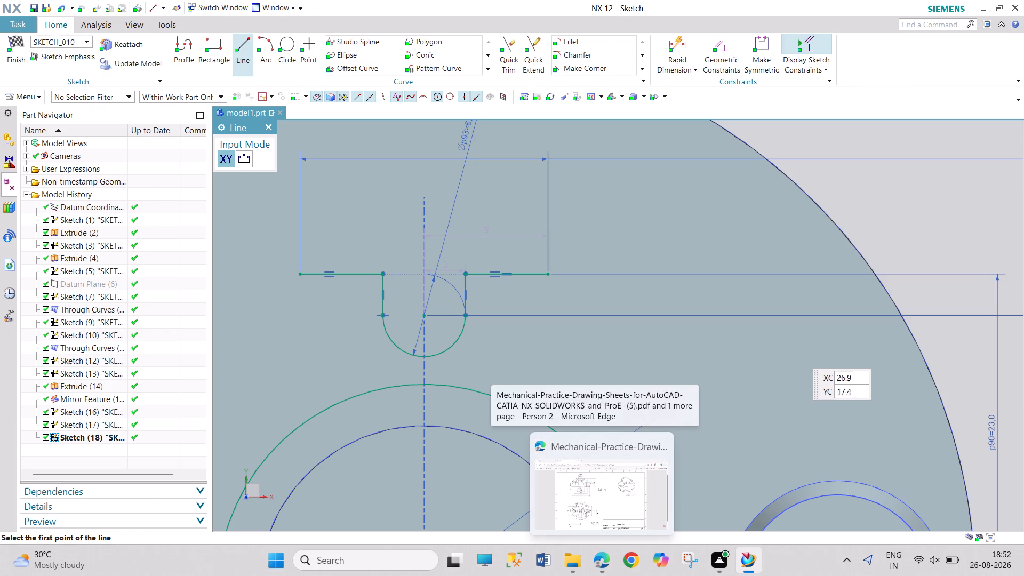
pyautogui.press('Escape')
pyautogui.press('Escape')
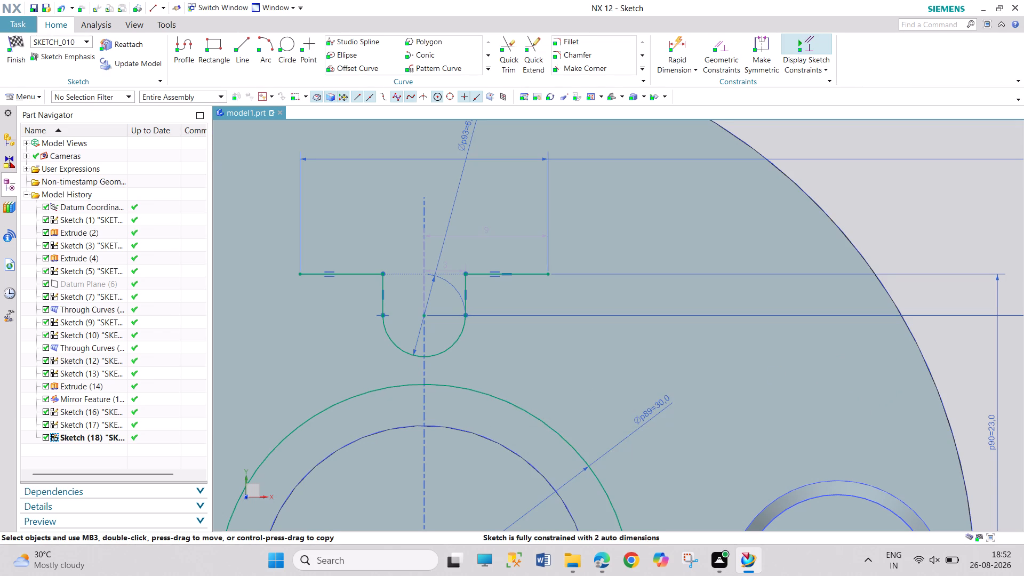
# Draw a horizontal line about 27 mm long across the vertical axis, about 27 mm below the origin.
pyautogui.scroll(4, 561, 446)
pyautogui.scroll(-11, 569, 460)
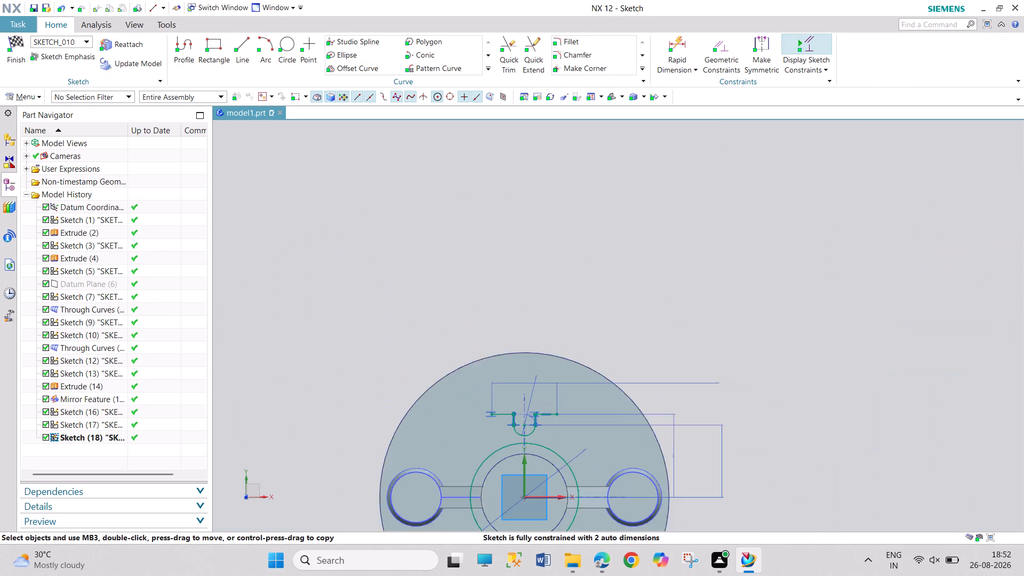
pyautogui.scroll(5, 551, 503)
pyautogui.scroll(-2, 551, 503)
pyautogui.moveTo(551, 500); pyautogui.dragTo(549, 384, button='middle')
pyautogui.moveTo(551, 500); pyautogui.dragTo(549, 380, button='right')
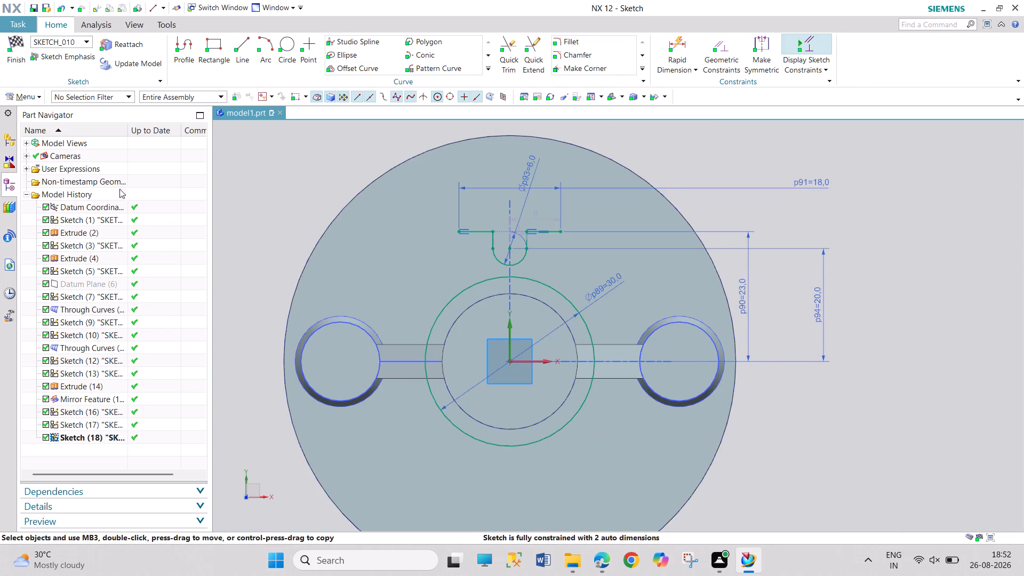
pyautogui.click(243, 53)
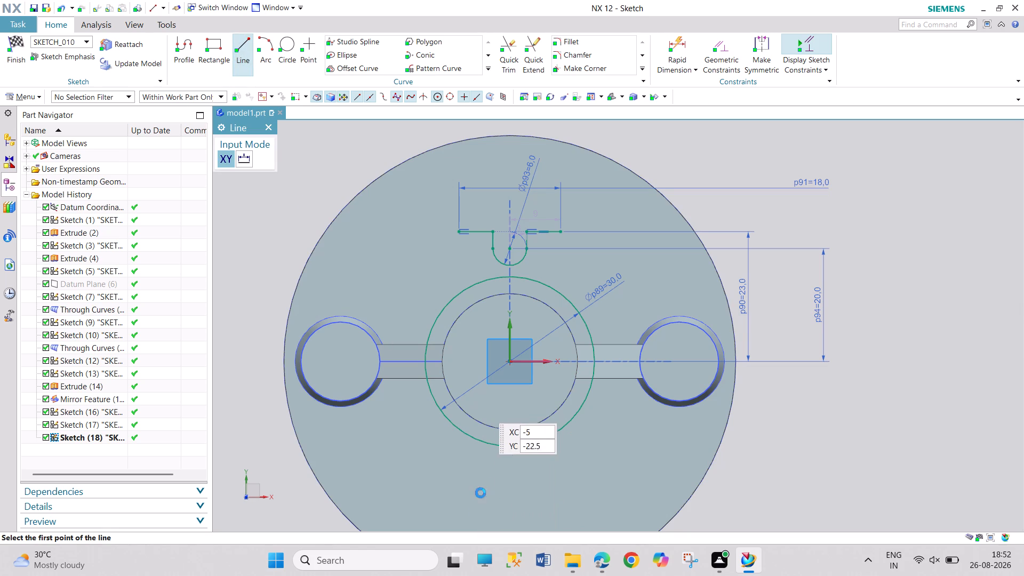
pyautogui.click(445, 513)
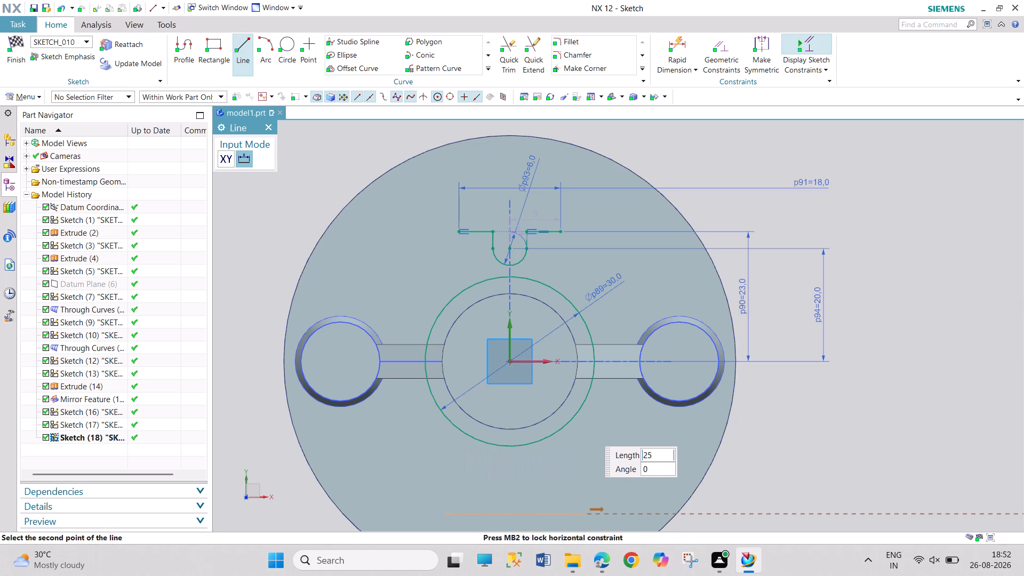
pyautogui.click(597, 515)
pyautogui.press('Escape')
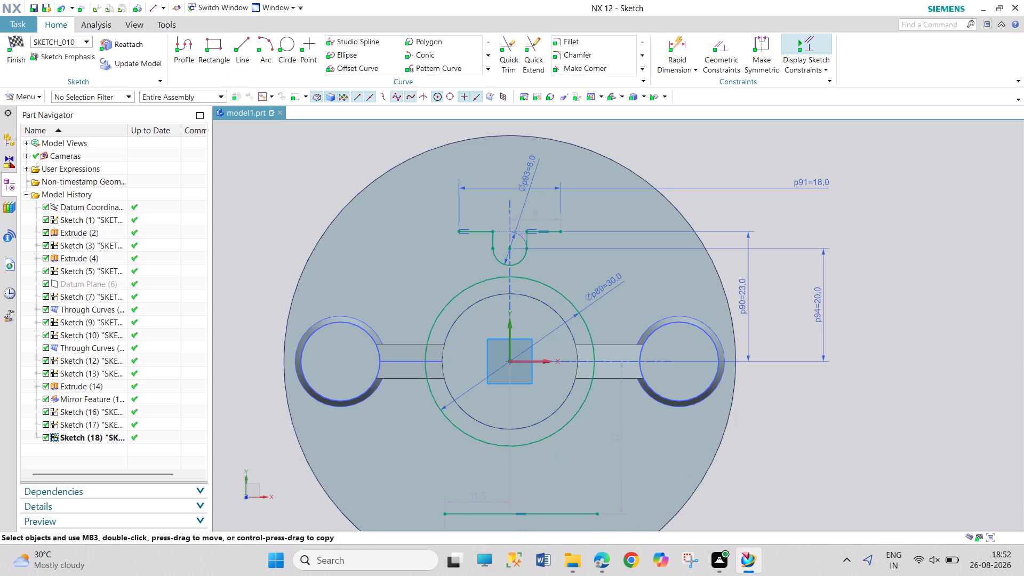
pyautogui.press('Escape')
pyautogui.press('Escape')
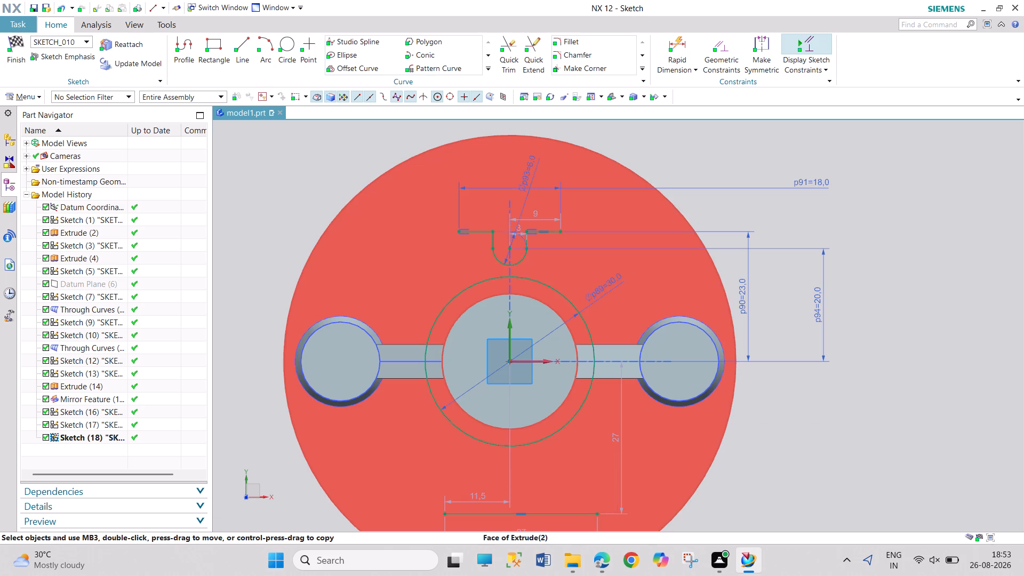
# Set the distance from the lower line's start point to the vertical axis to 9 mm.
pyautogui.doubleClick(478, 492)
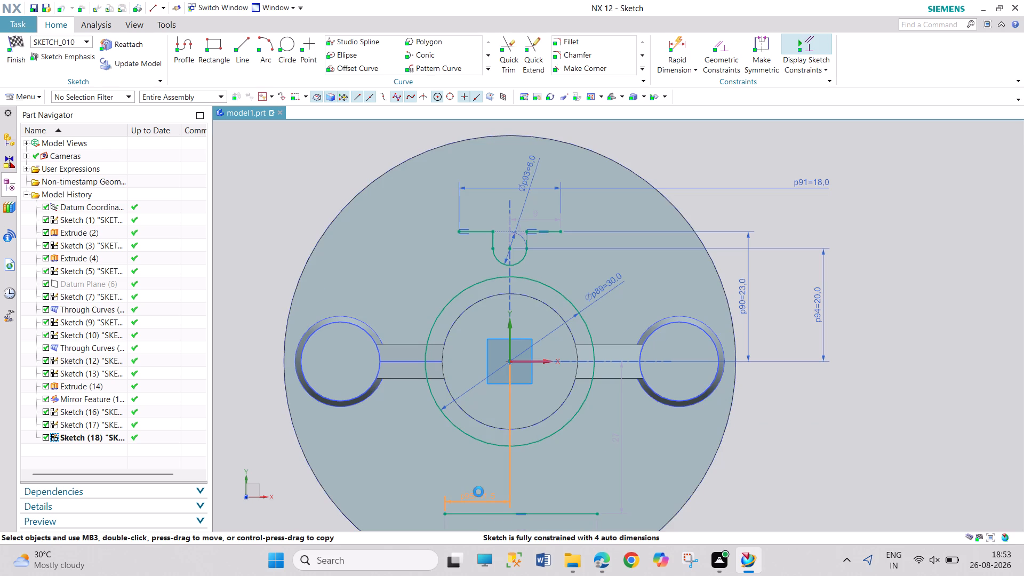
pyautogui.press('9')
pyautogui.press('Return')
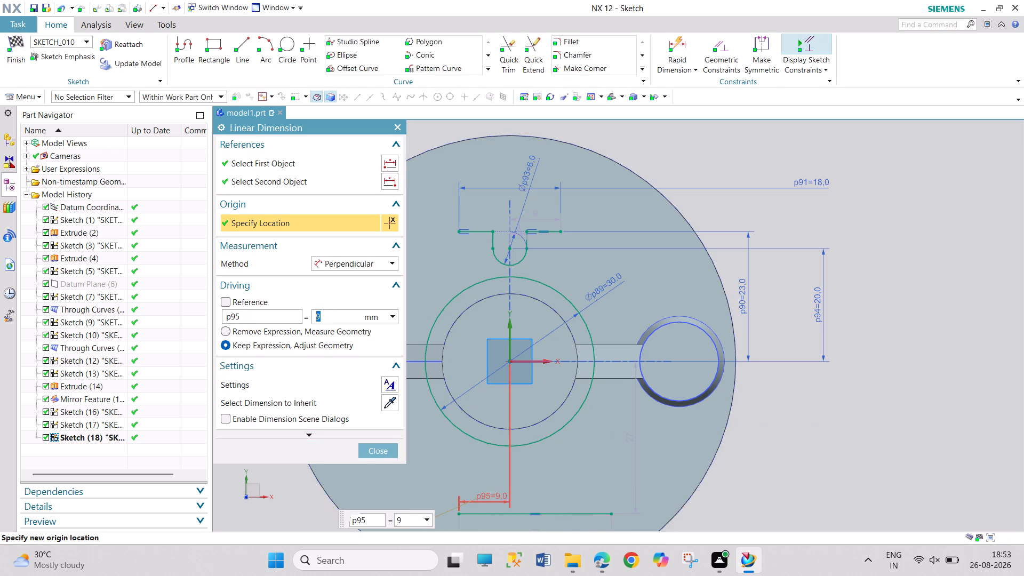
pyautogui.press('Escape')
pyautogui.press('Escape')
# Set the lower horizontal line's length to 18 mm.
pyautogui.scroll(-3, 646, 514)
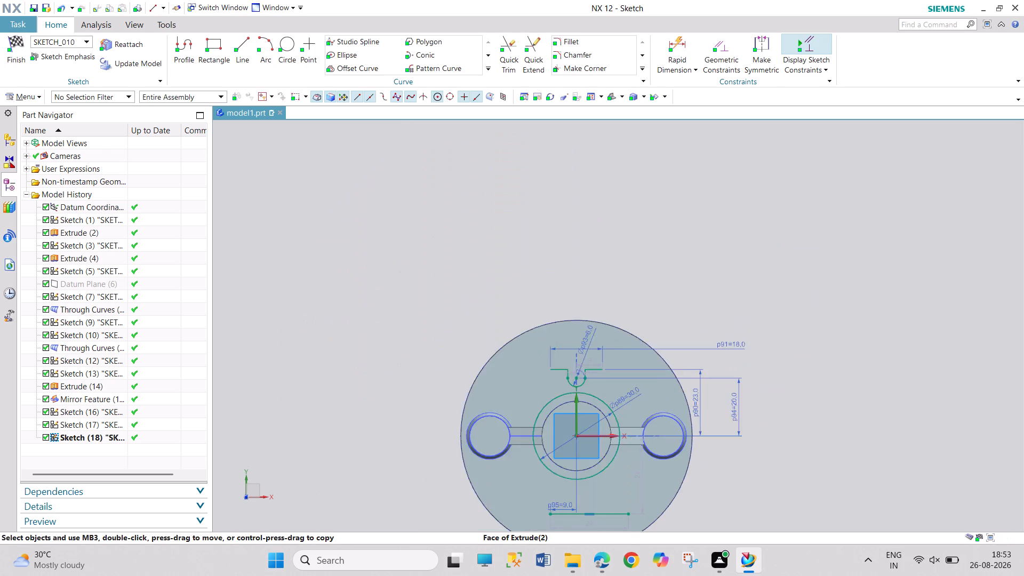
pyautogui.scroll(-2, 646, 514)
pyautogui.scroll(4, 617, 531)
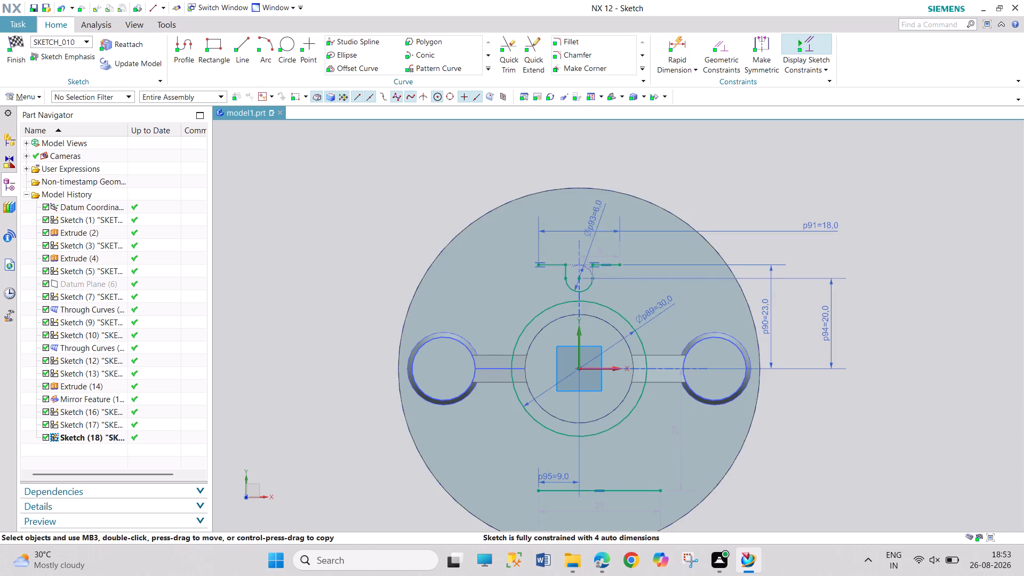
pyautogui.doubleClick(601, 514)
pyautogui.press('Escape')
pyautogui.press('Escape')
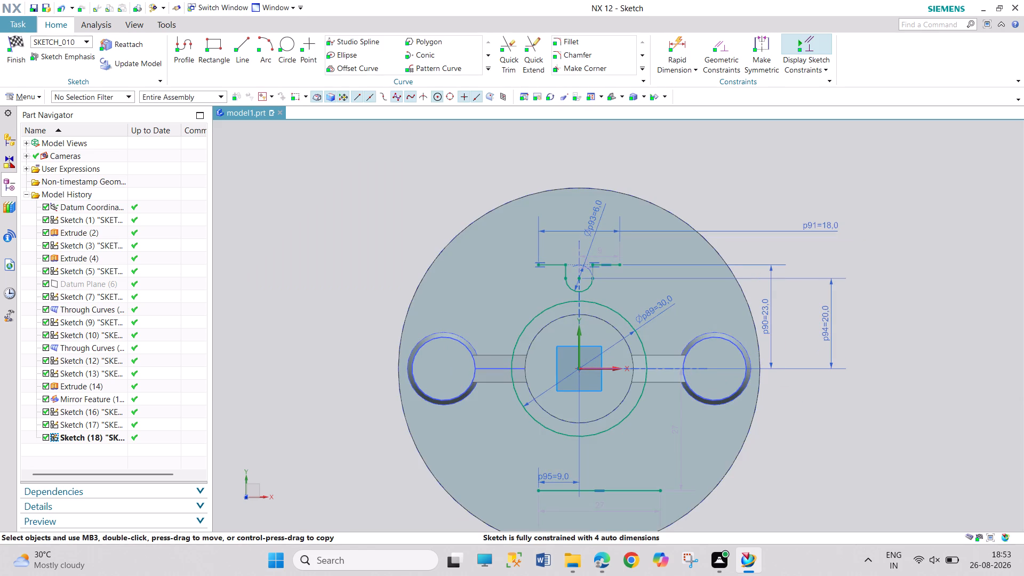
pyautogui.doubleClick(598, 507)
pyautogui.write('18')
pyautogui.press('Return')
pyautogui.press('Escape')
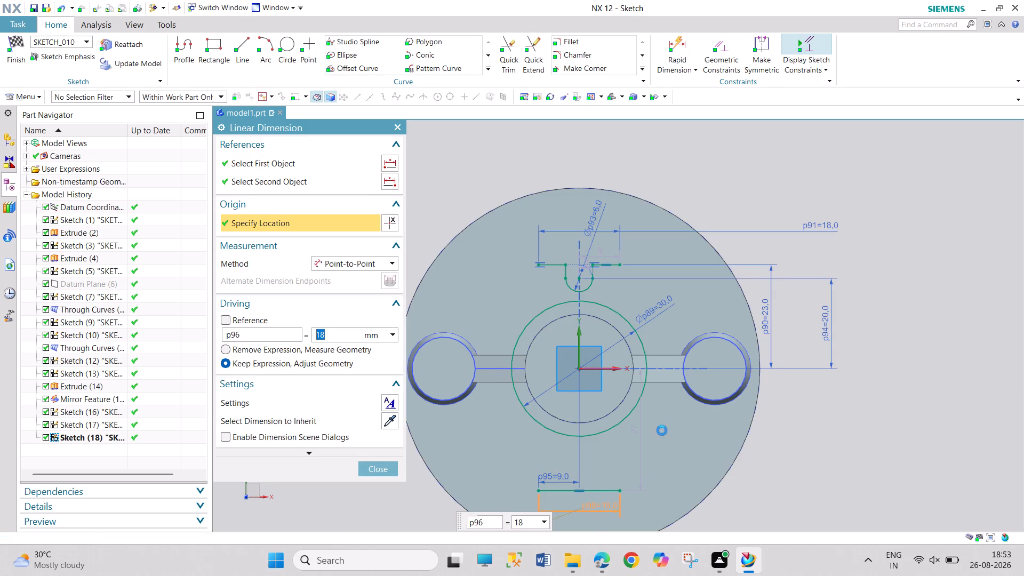
pyautogui.press('Escape')
pyautogui.press('Escape')
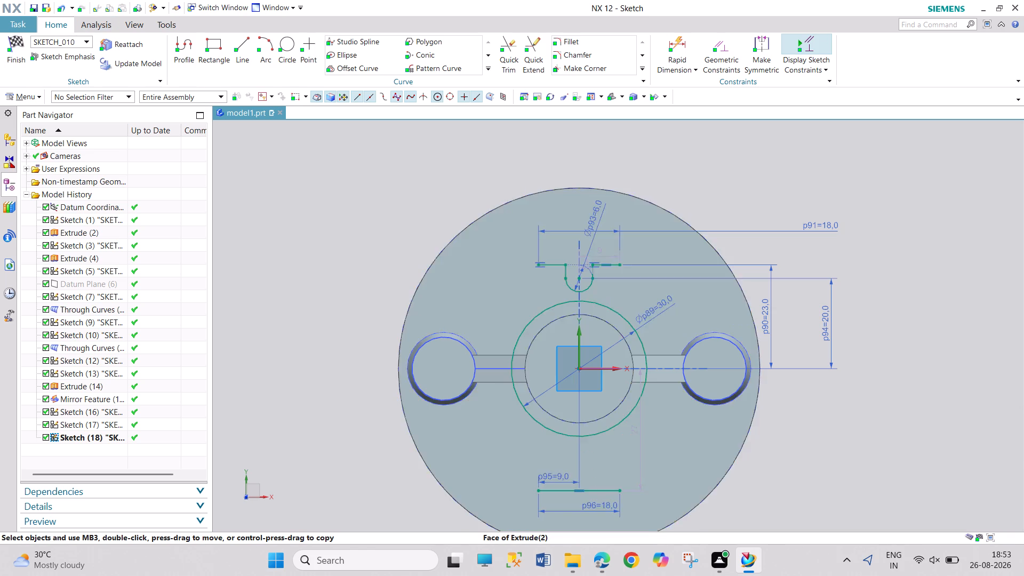
# Set the lower horizontal line's distance from the horizontal axis to 23 mm.
pyautogui.moveTo(636, 431); pyautogui.dragTo(821, 415)
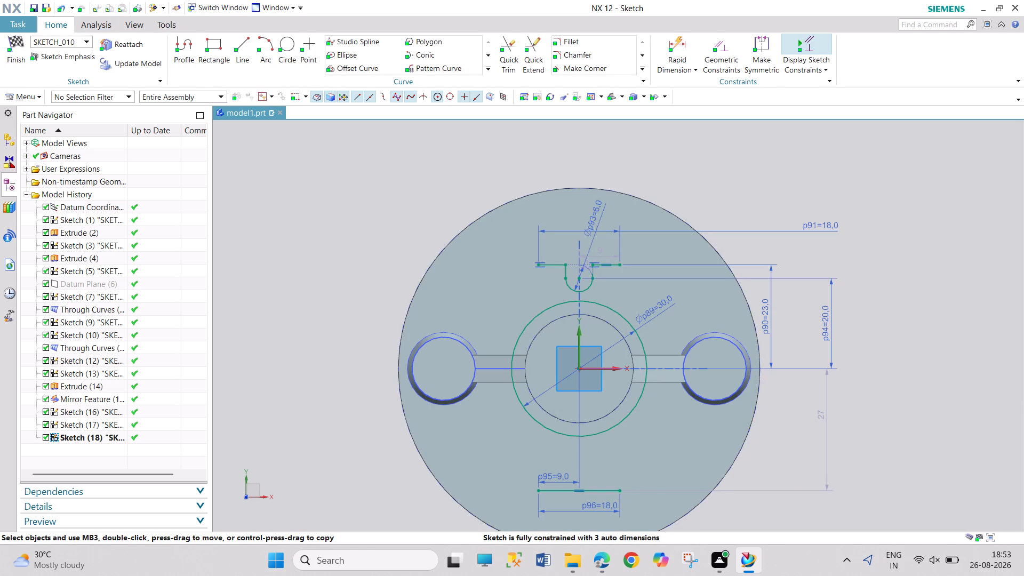
pyautogui.doubleClick(818, 414)
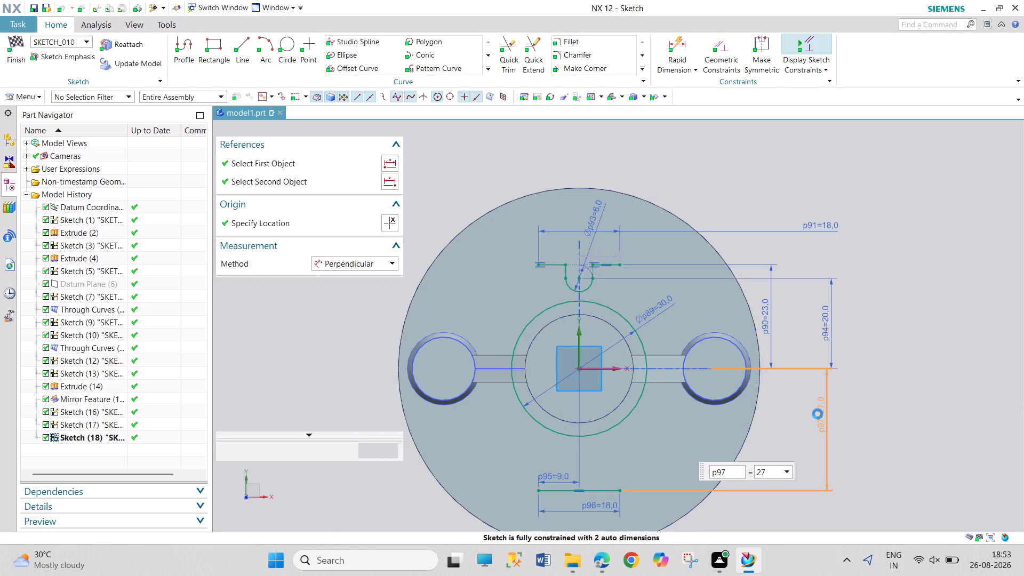
pyautogui.write('23')
pyautogui.press('Return')
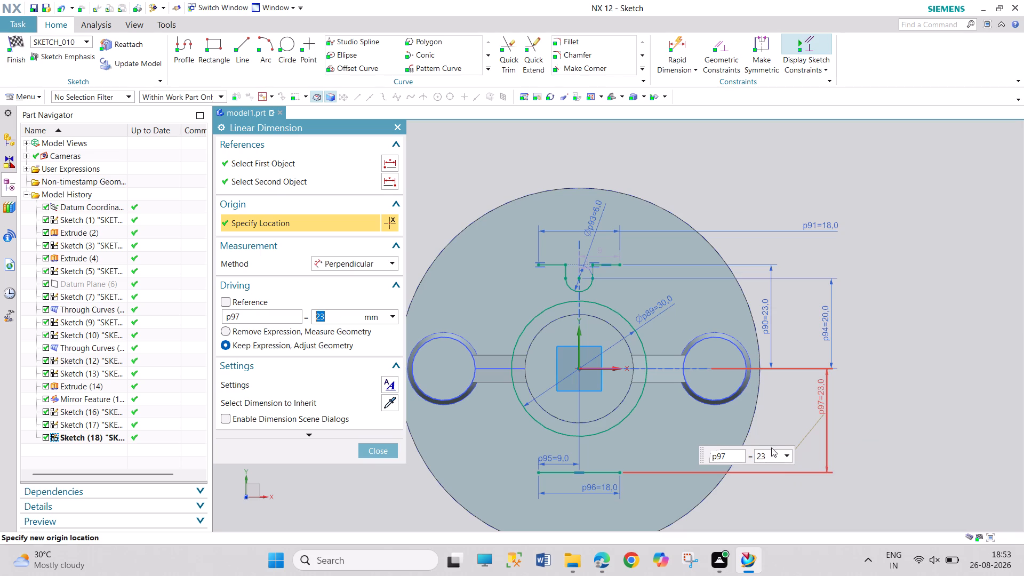
pyautogui.click(380, 449)
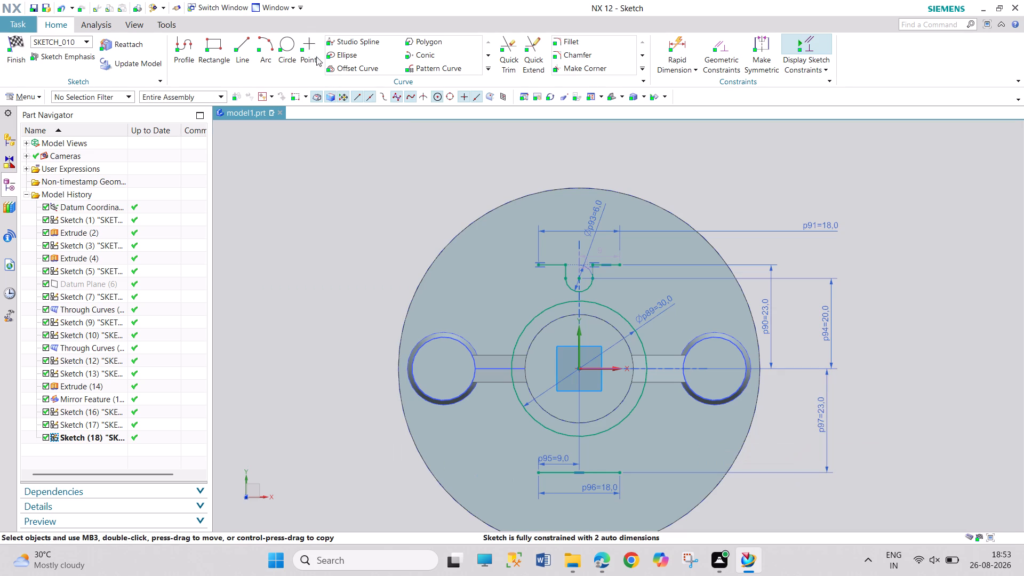
# Draw a 6 mm diameter circle on the vertical axis above the lower line, about 18 mm below the origin.
pyautogui.moveTo(282, 42); pyautogui.dragTo(284, 46)
pyautogui.scroll(1, 603, 463)
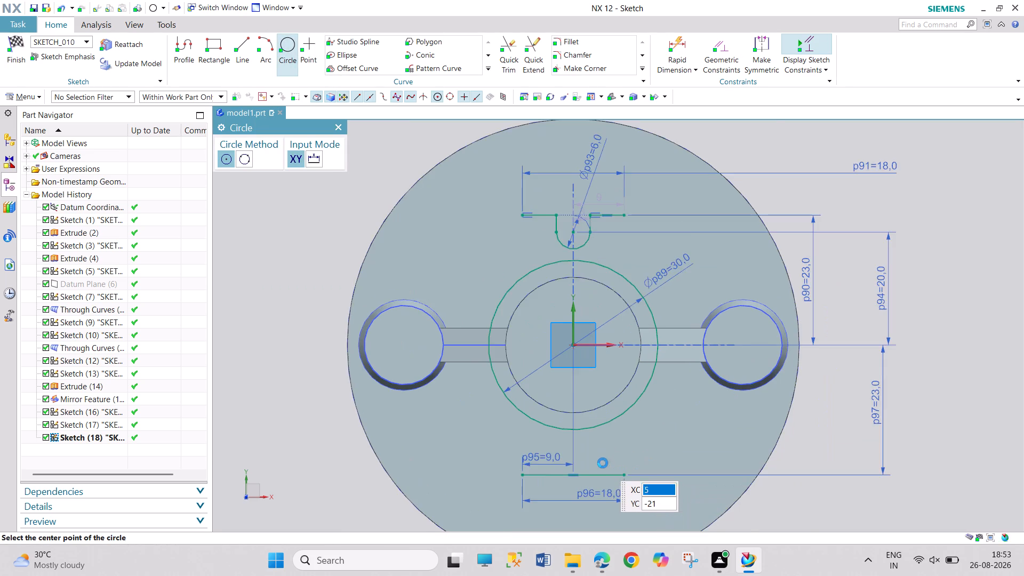
pyautogui.scroll(3, 603, 463)
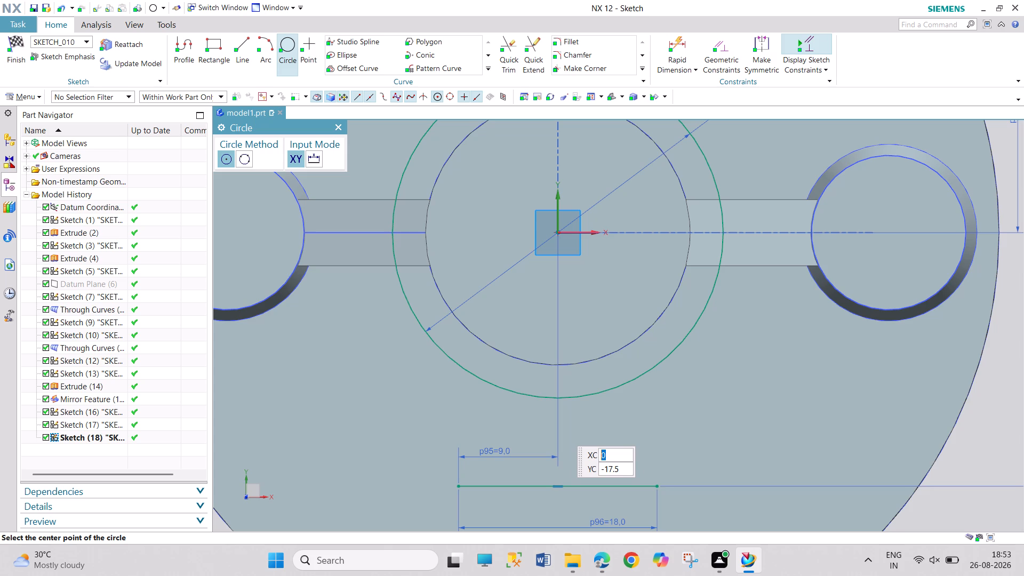
pyautogui.click(559, 428)
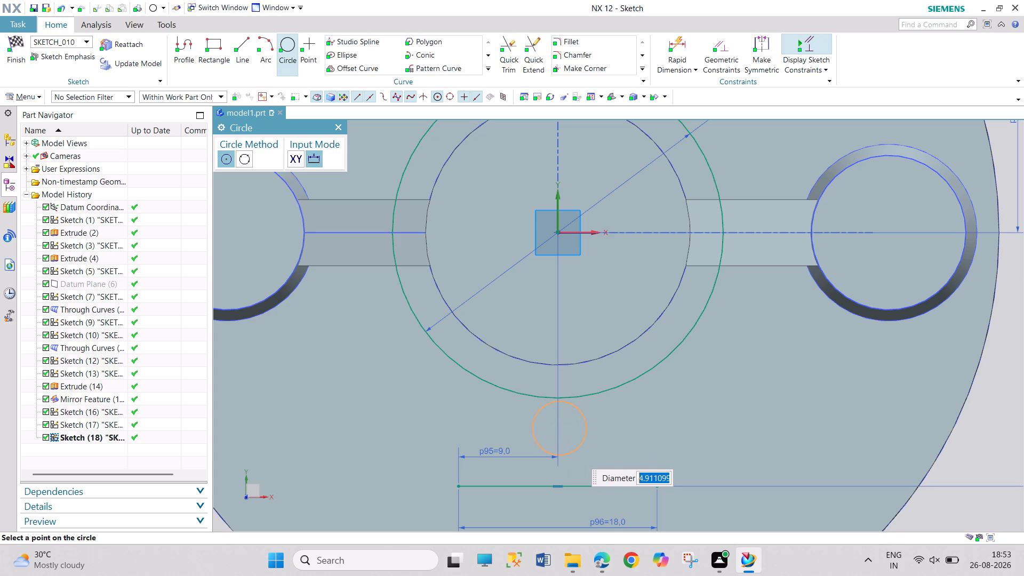
pyautogui.press('6')
pyautogui.press('Return')
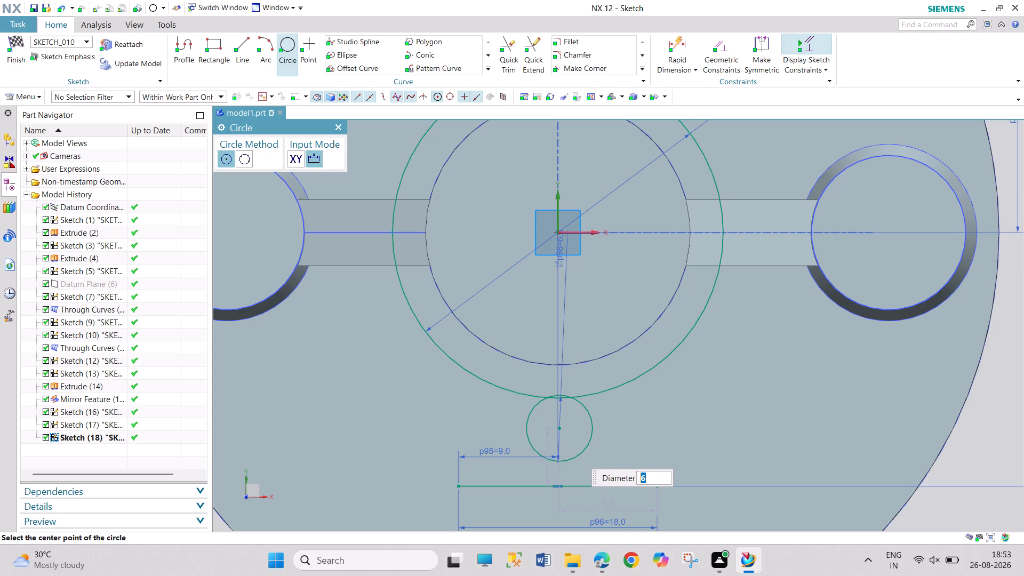
pyautogui.click(334, 128)
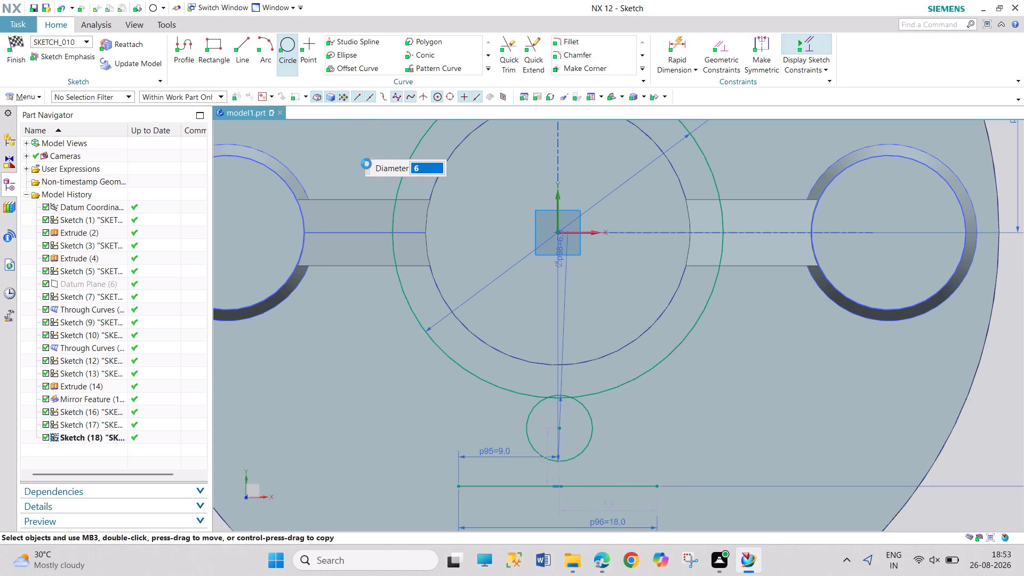
# Dimension the vertical distance from the origin to the lower small circle's centre as 20 mm.
pyautogui.scroll(-6, 600, 296)
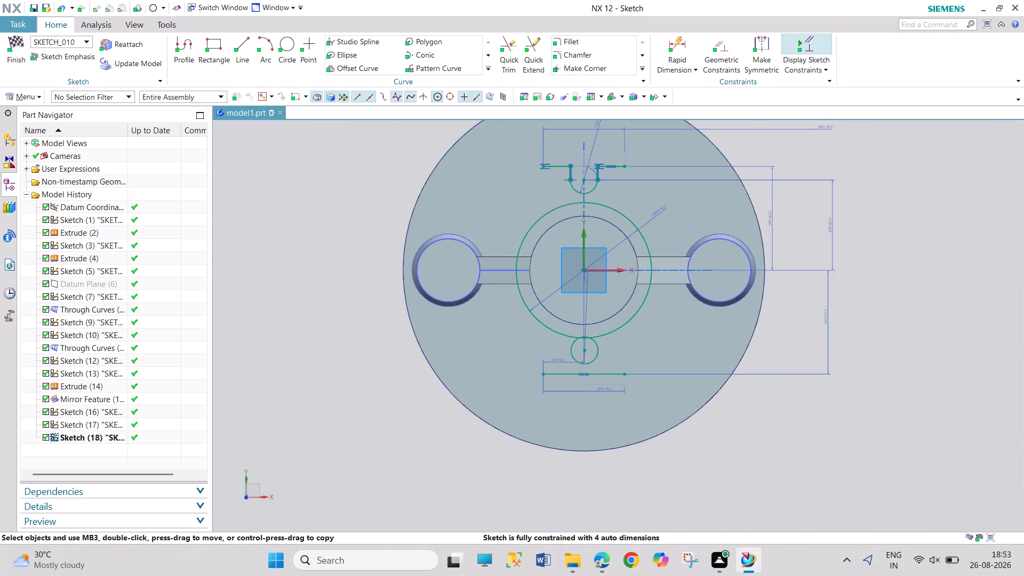
pyautogui.click(683, 46)
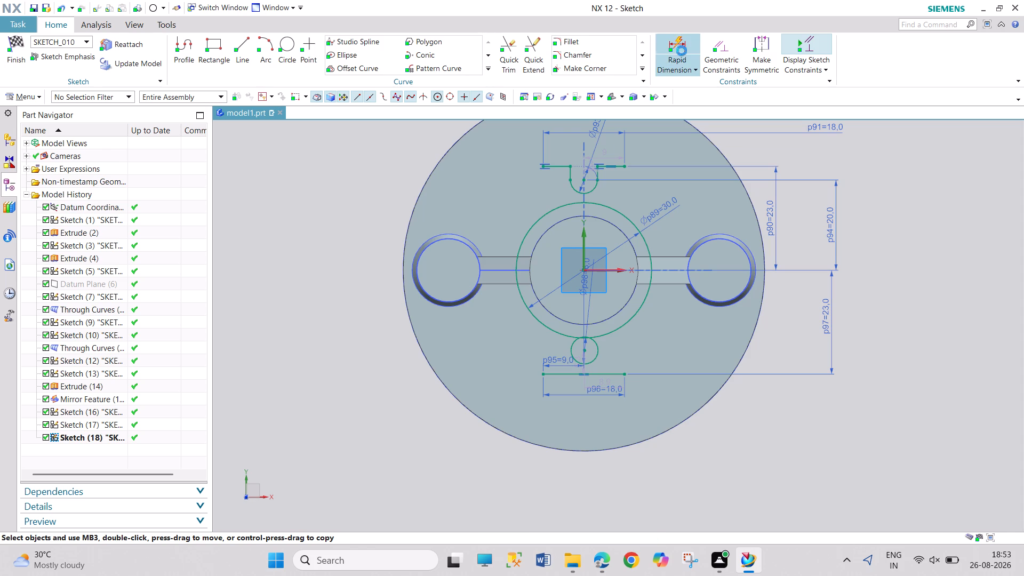
pyautogui.click(584, 269)
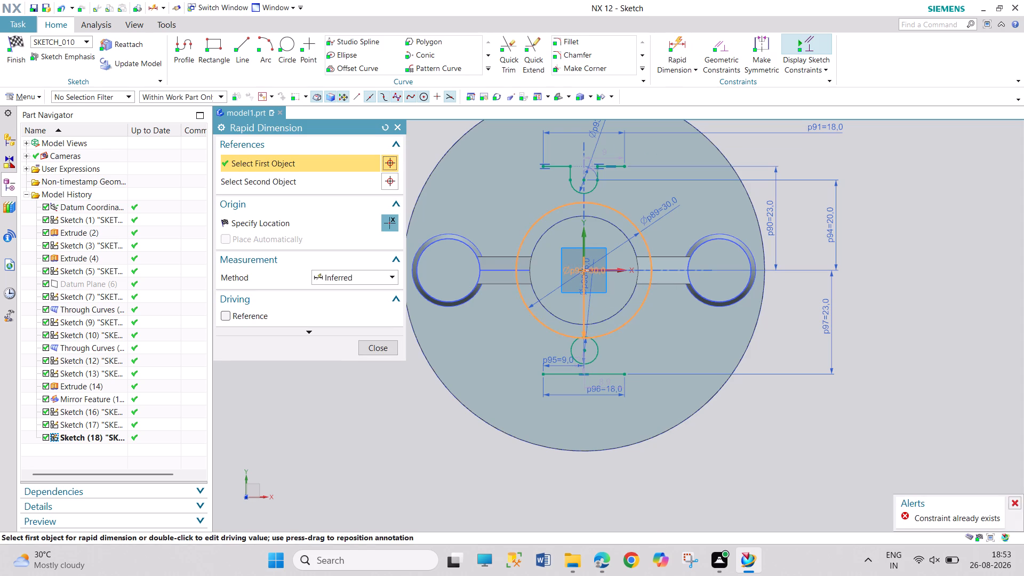
pyautogui.click(583, 350)
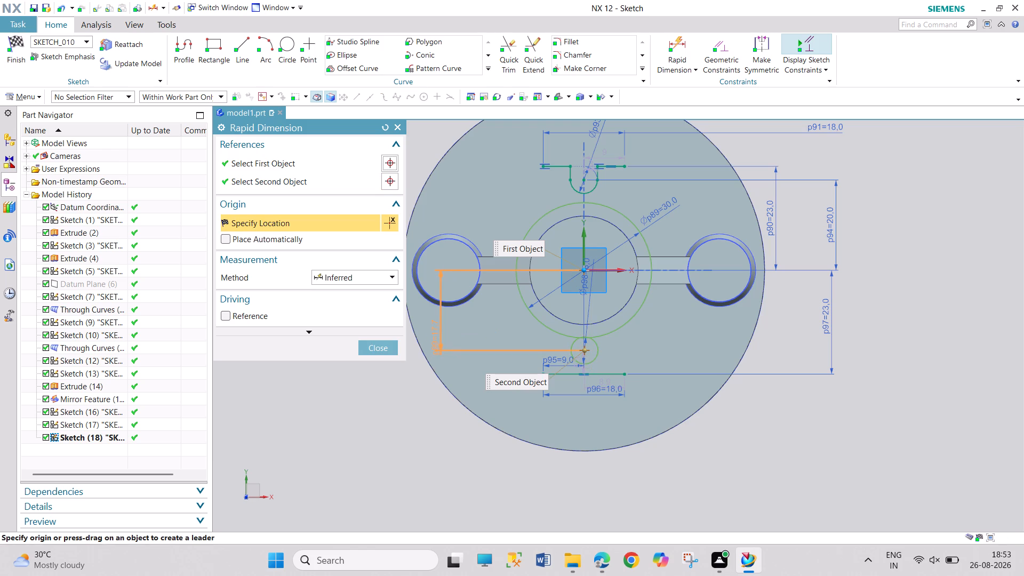
pyautogui.click(433, 338)
pyautogui.write('20')
pyautogui.press('Return')
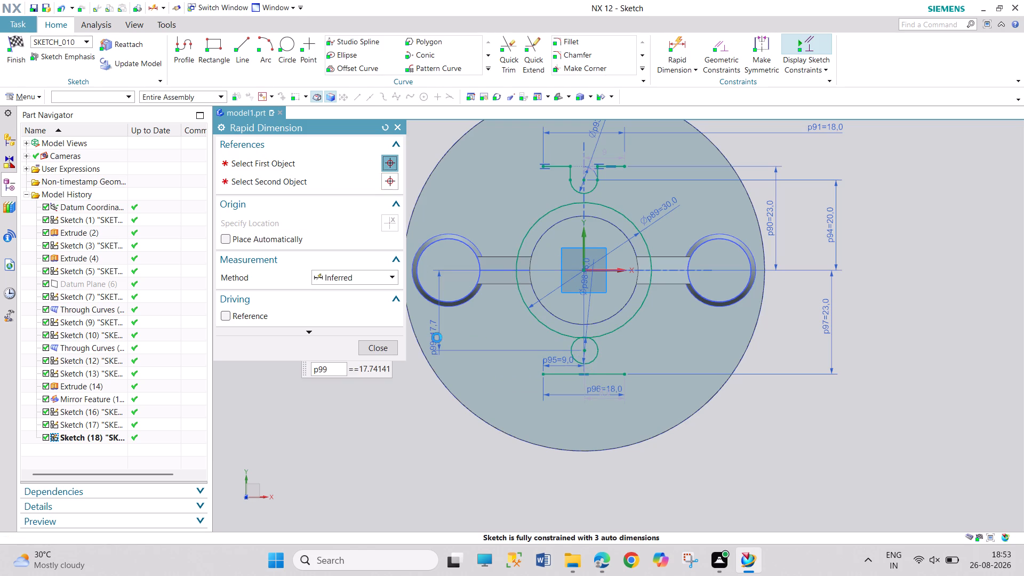
pyautogui.click(381, 344)
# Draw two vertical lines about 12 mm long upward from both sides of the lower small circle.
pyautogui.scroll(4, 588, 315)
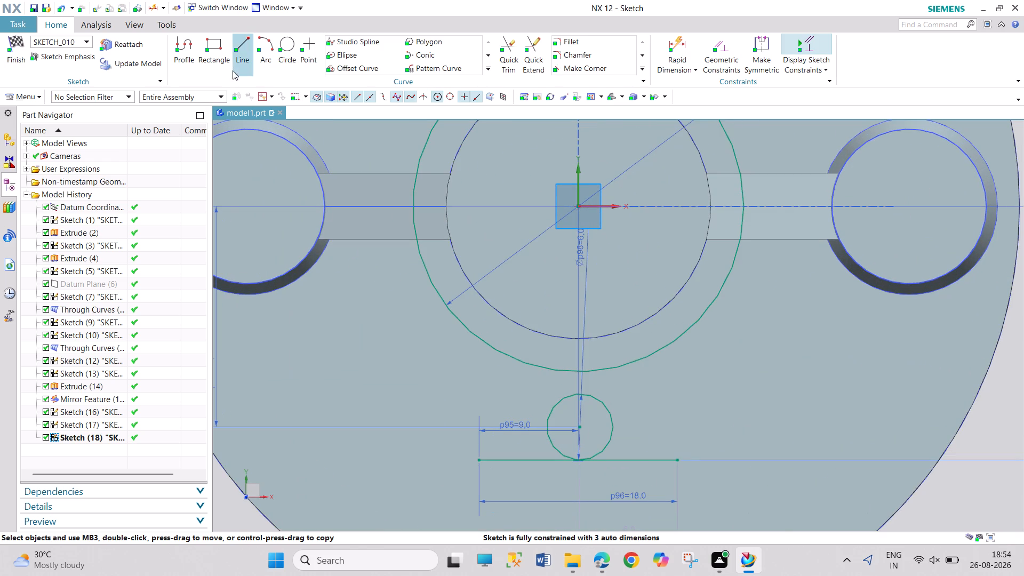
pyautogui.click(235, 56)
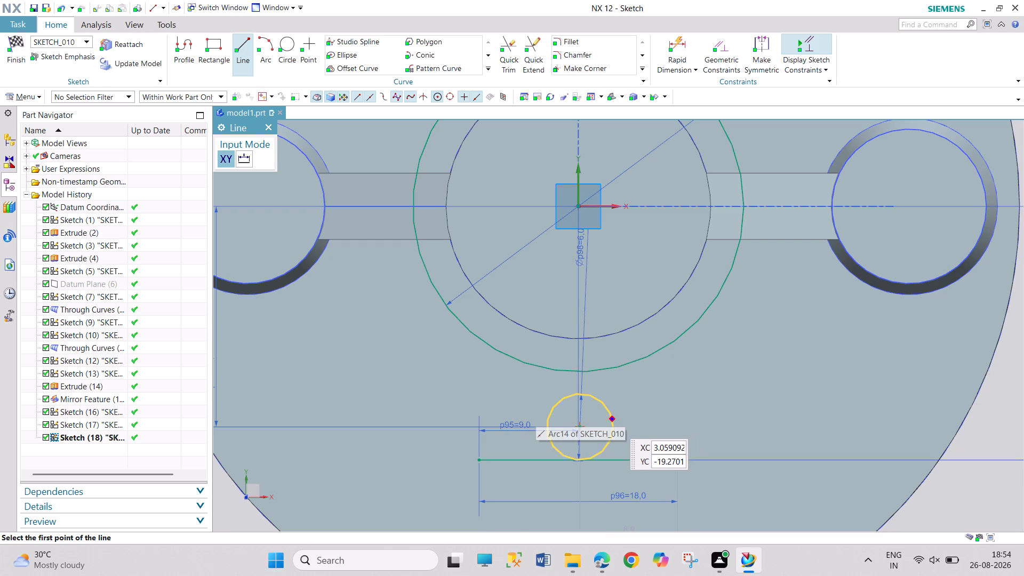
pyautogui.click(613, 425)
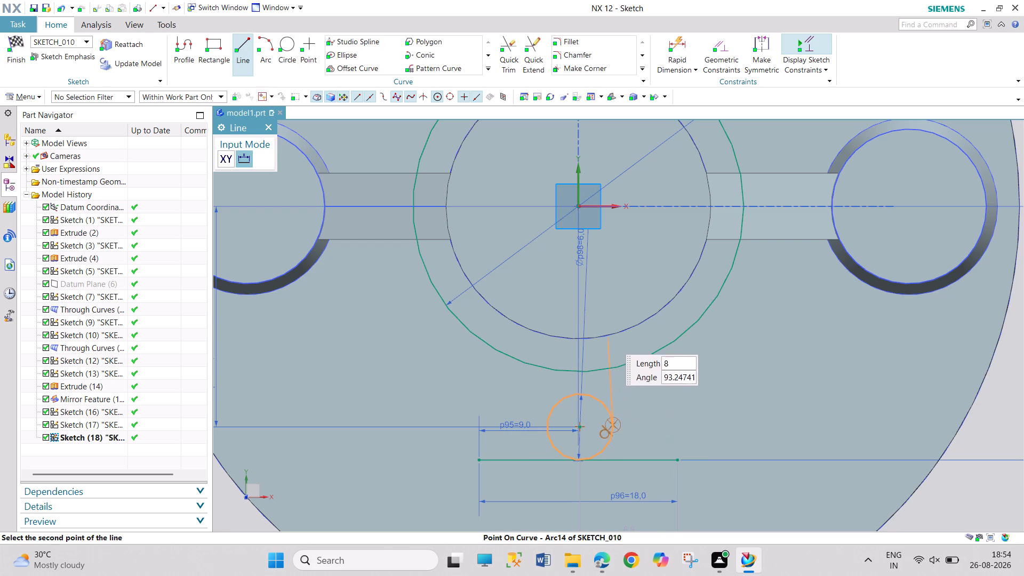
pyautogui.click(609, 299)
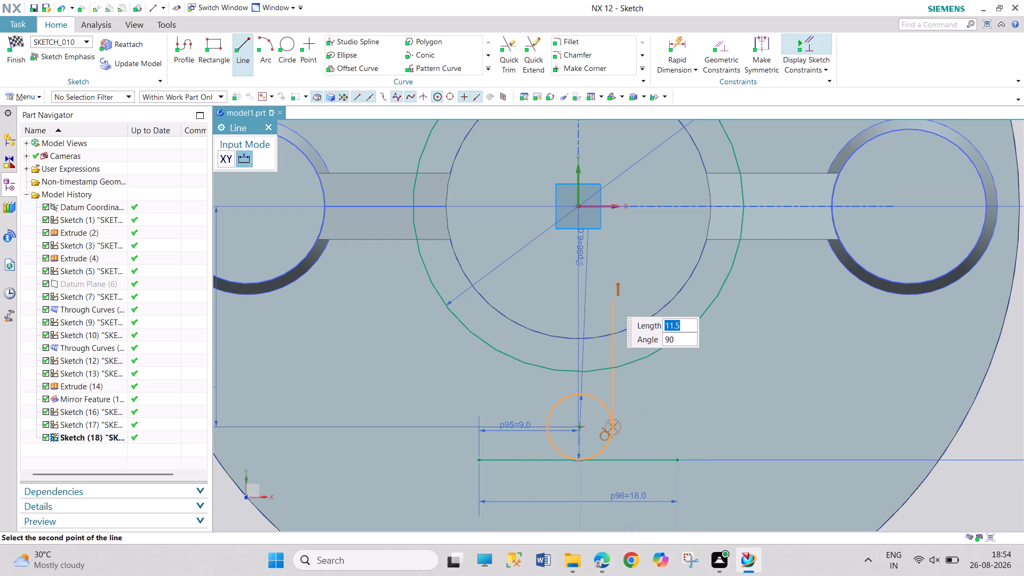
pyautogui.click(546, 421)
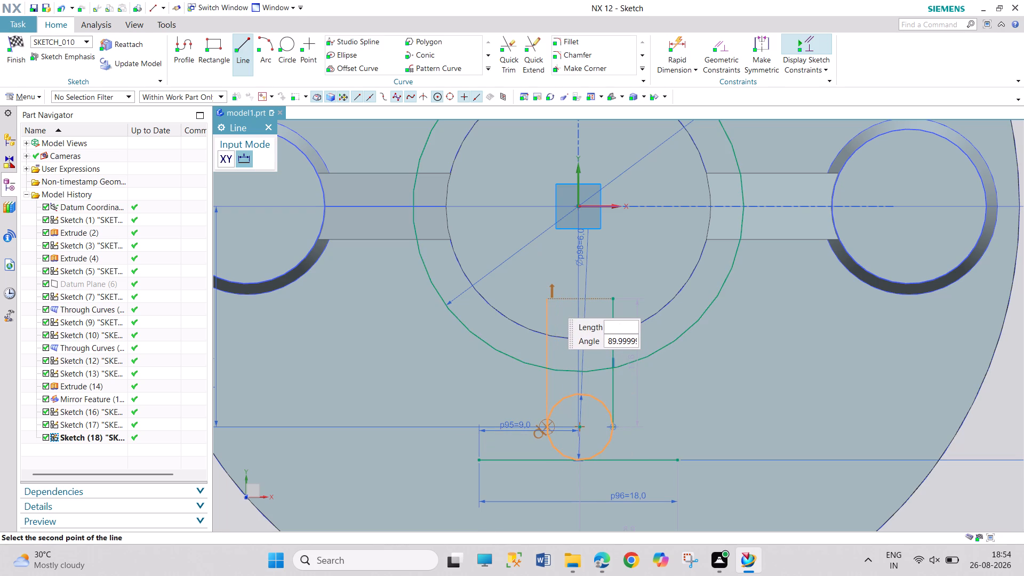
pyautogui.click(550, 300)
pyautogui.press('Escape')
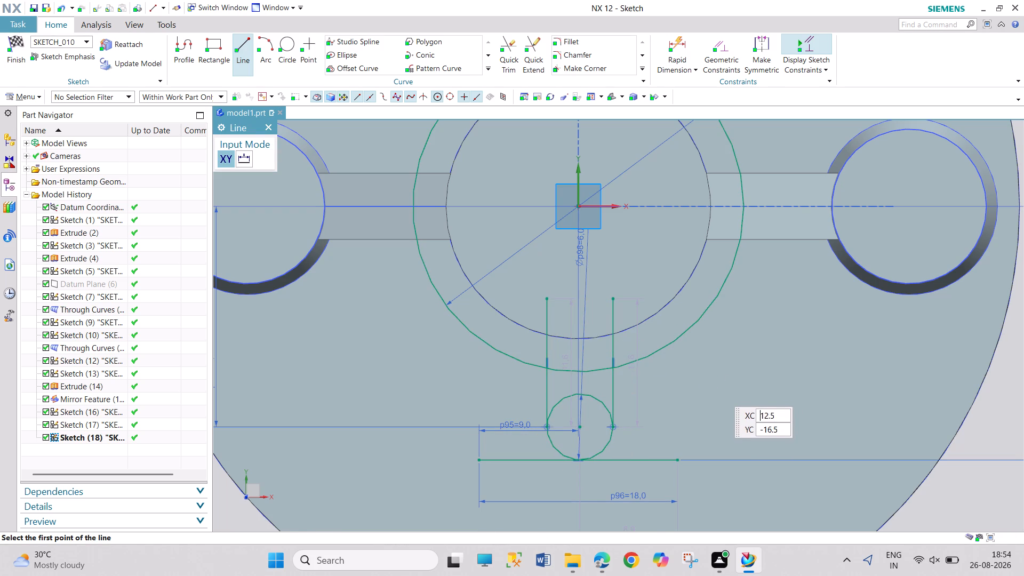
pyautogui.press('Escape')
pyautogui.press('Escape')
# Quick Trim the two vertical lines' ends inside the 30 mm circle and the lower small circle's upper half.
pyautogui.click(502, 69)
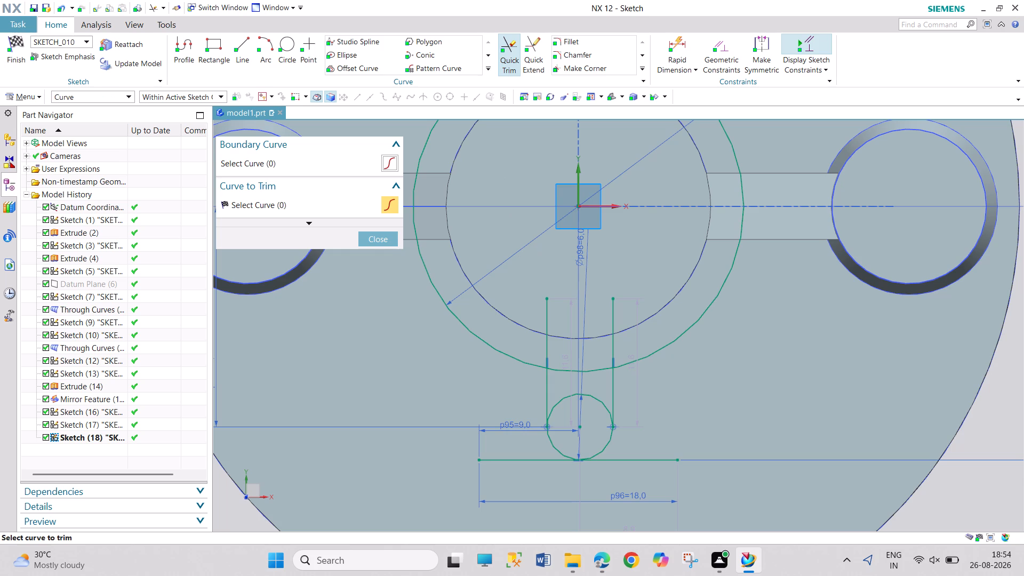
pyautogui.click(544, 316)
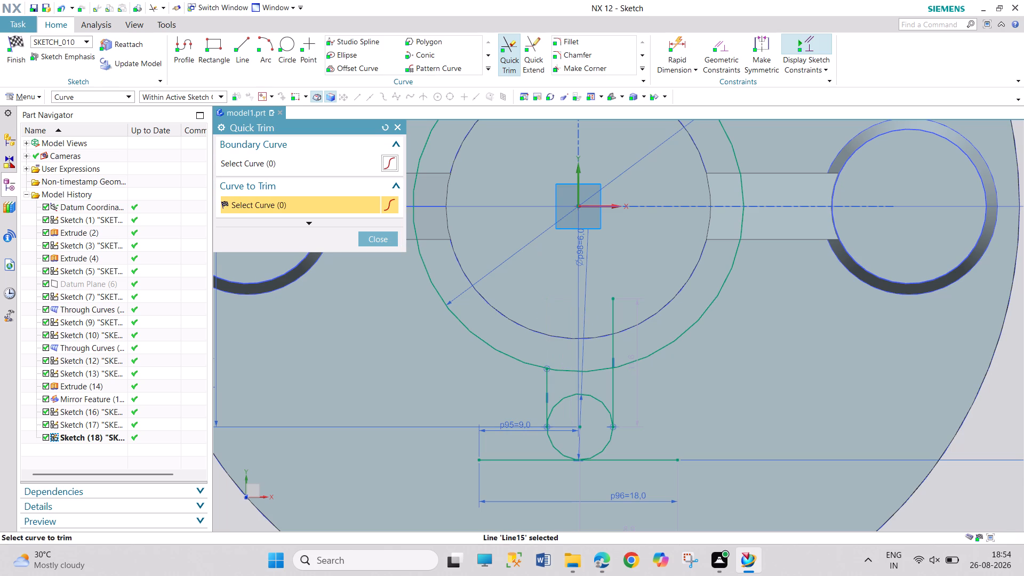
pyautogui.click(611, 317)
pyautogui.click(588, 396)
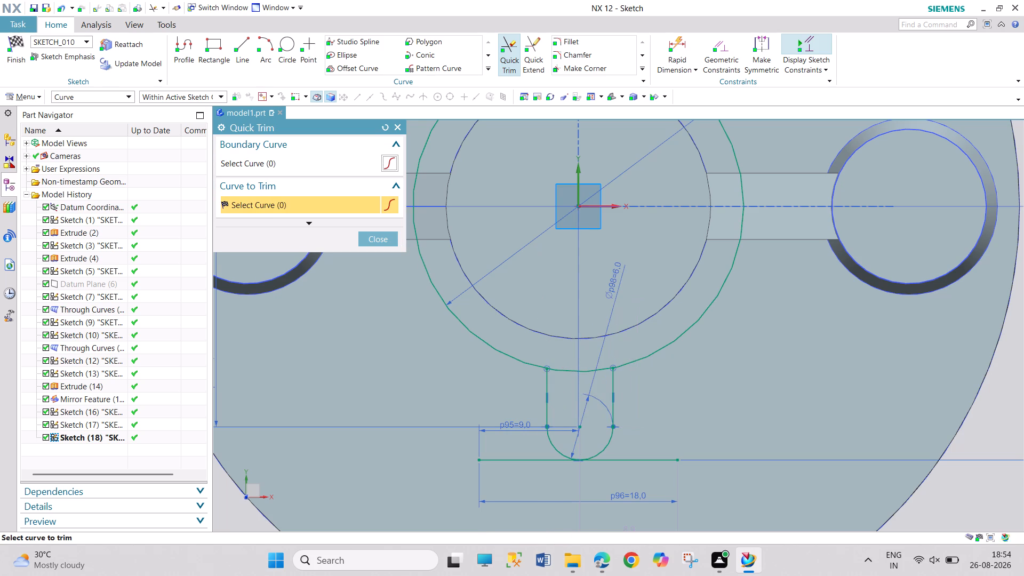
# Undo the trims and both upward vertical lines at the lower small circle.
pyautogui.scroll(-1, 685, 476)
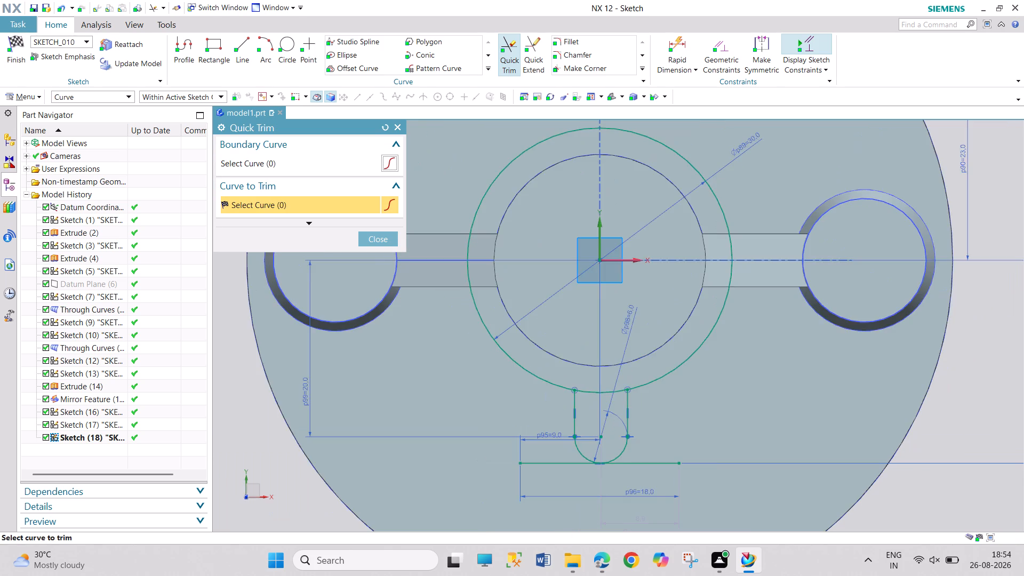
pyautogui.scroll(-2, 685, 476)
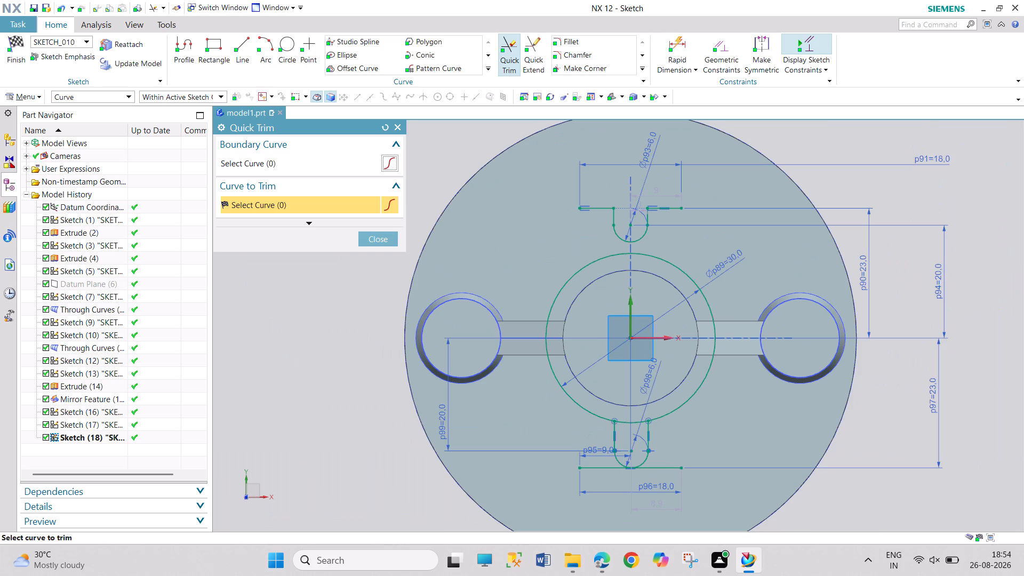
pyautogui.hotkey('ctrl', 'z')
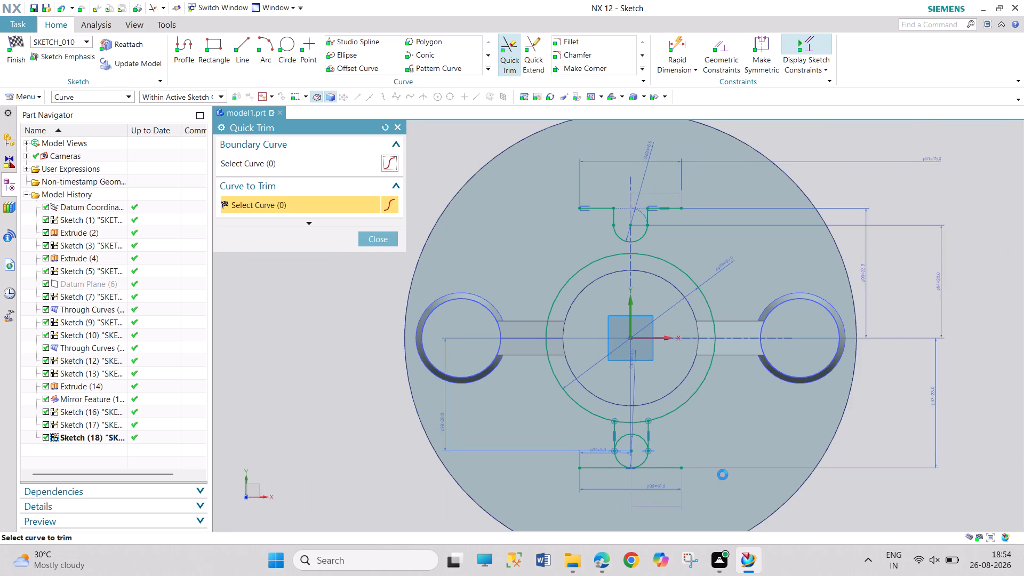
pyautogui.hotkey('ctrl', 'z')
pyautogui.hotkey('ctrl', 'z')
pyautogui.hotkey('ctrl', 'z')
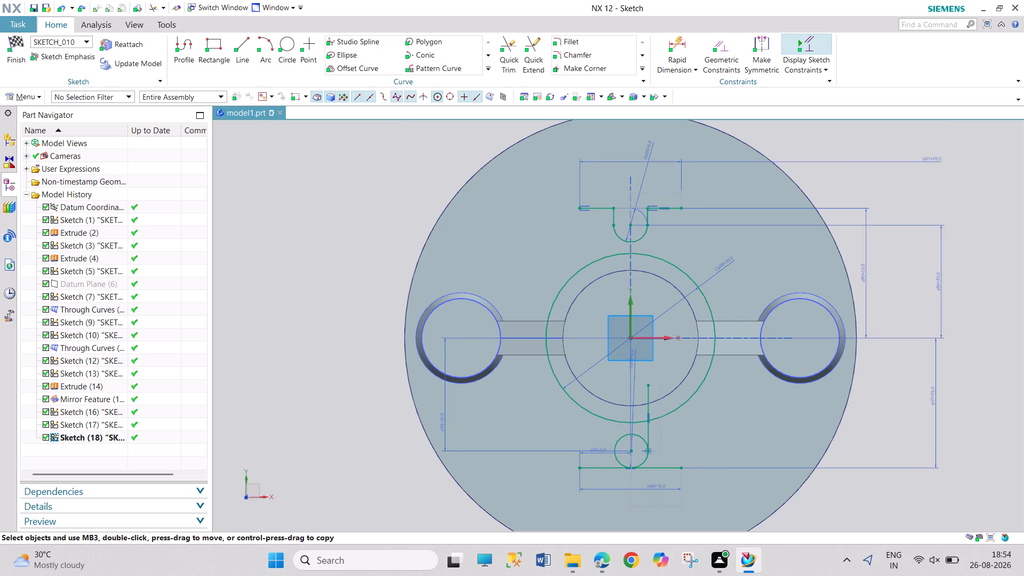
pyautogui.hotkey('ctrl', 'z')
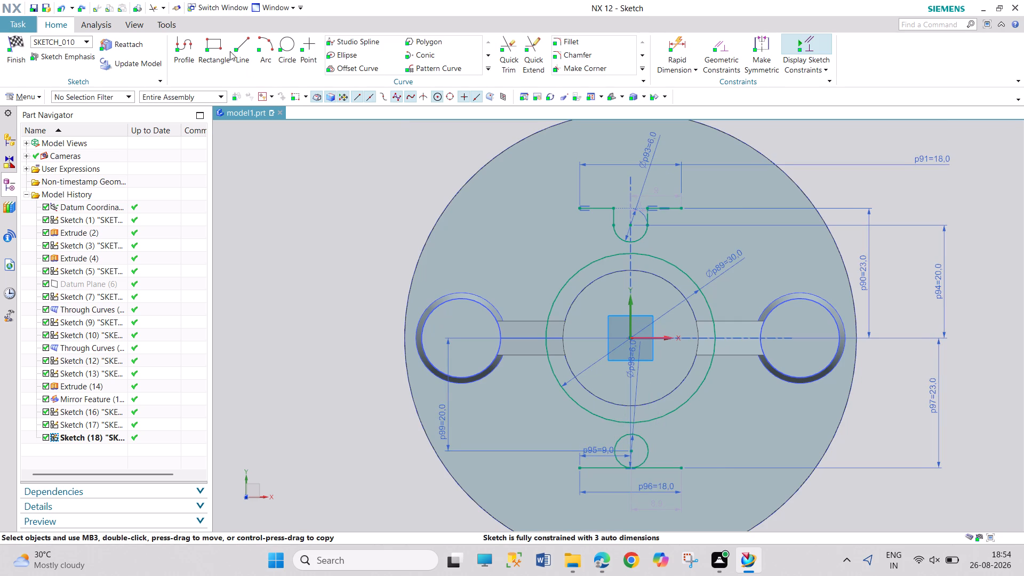
# Draw two vertical lines about 9 mm long downward from both sides of the lower small circle, crossing the lower horizontal line.
pyautogui.click(236, 53)
pyautogui.scroll(-3, 636, 517)
pyautogui.scroll(2, 642, 510)
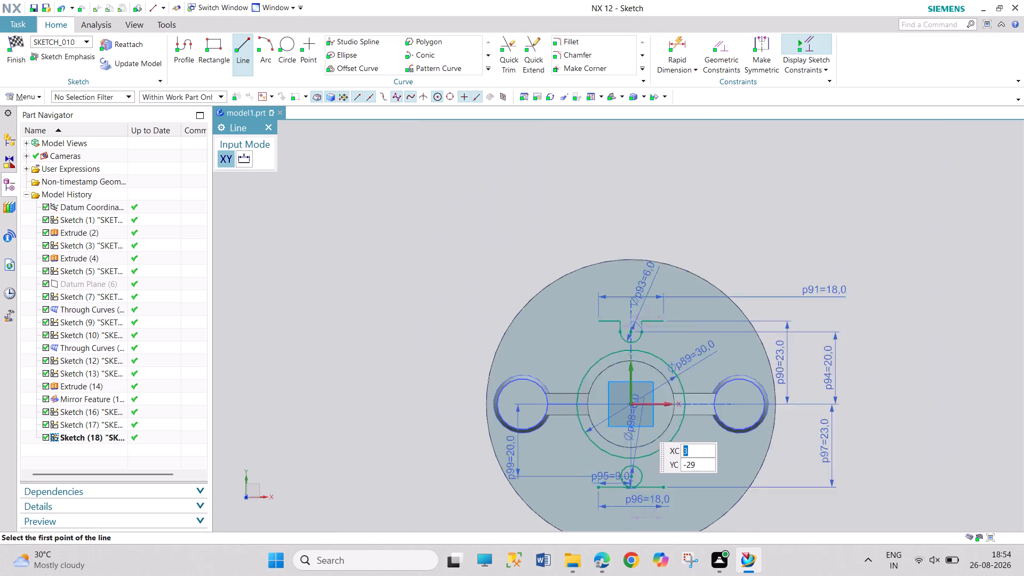
pyautogui.scroll(6, 642, 510)
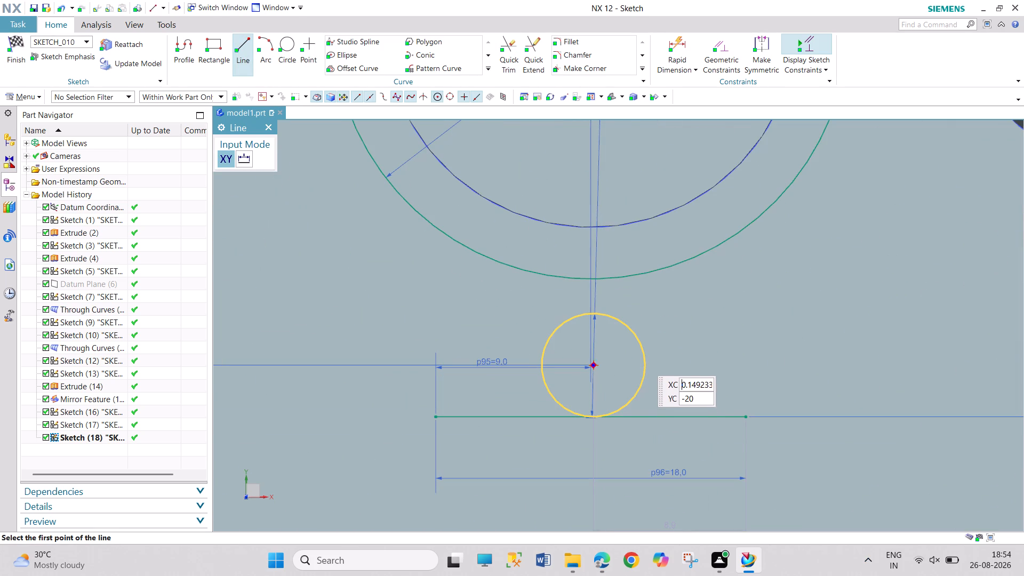
pyautogui.click(647, 357)
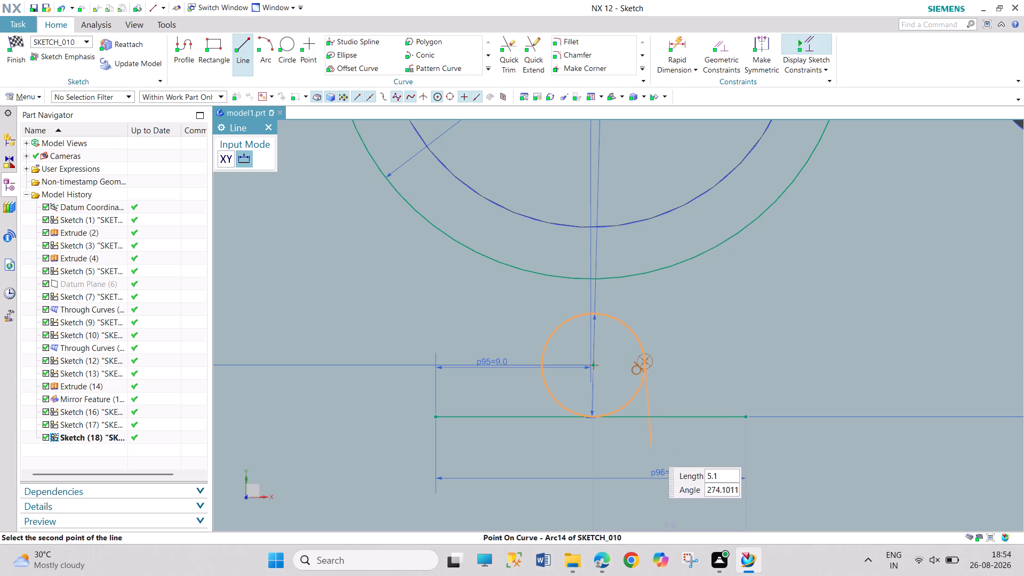
pyautogui.click(642, 513)
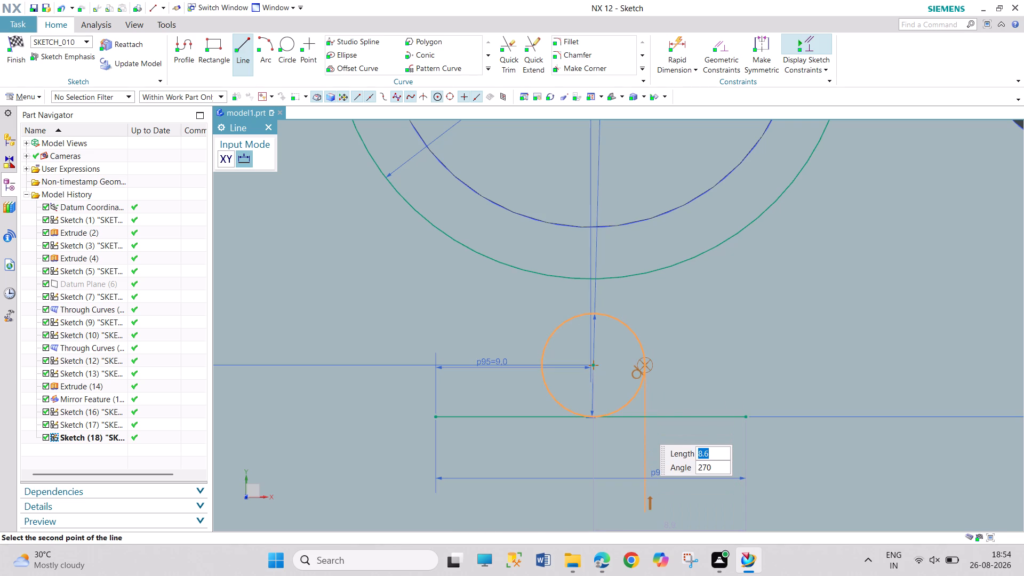
pyautogui.click(542, 371)
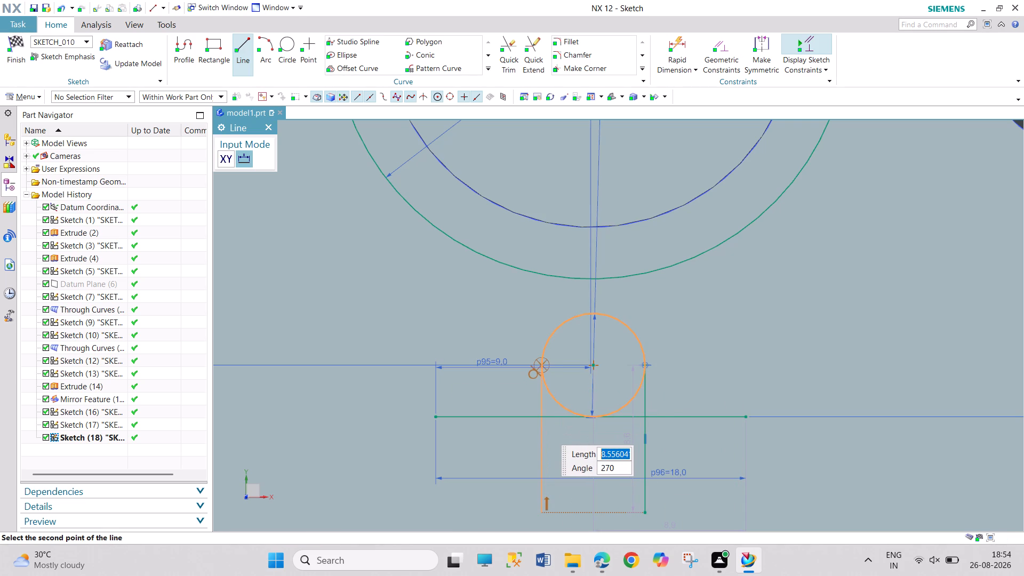
pyautogui.click(543, 513)
pyautogui.press('Escape')
pyautogui.press('Escape')
pyautogui.press('Escape')
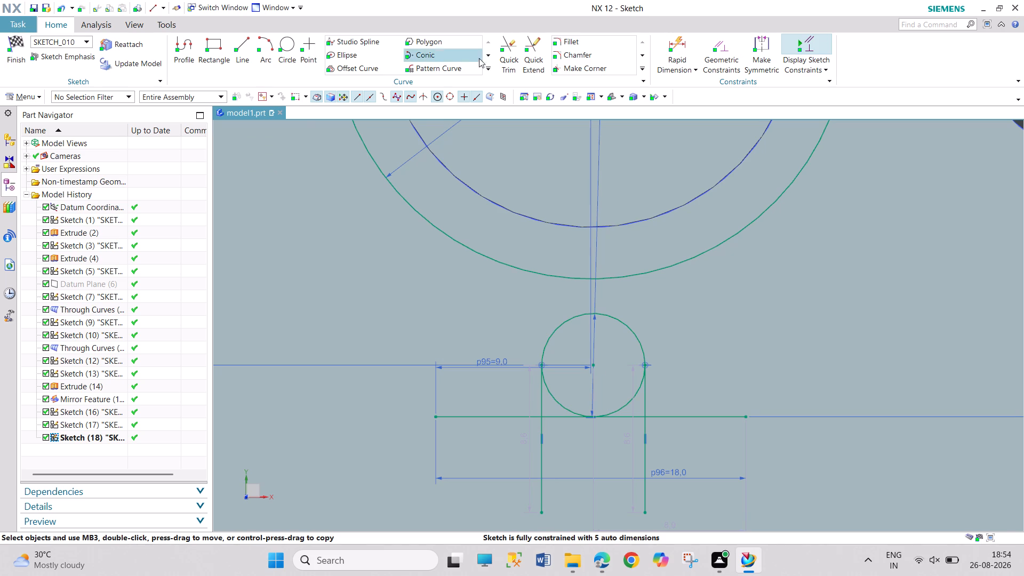
# Quick Trim the vertical lines' lower ends, the small circle's lower half and the horizontal line between them, leaving the lower U-shaped notch.
pyautogui.click(514, 51)
pyautogui.click(544, 503)
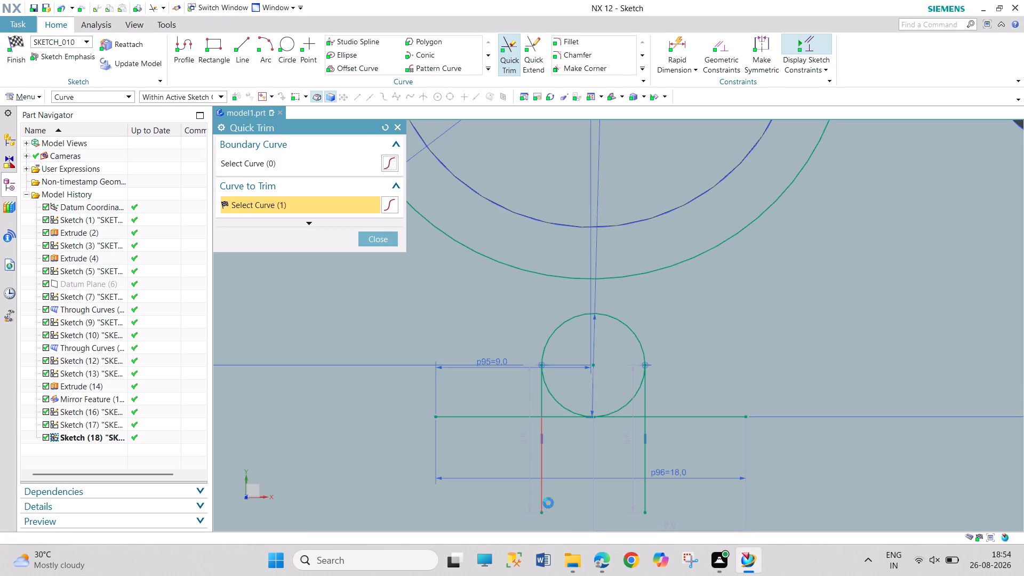
pyautogui.click(644, 500)
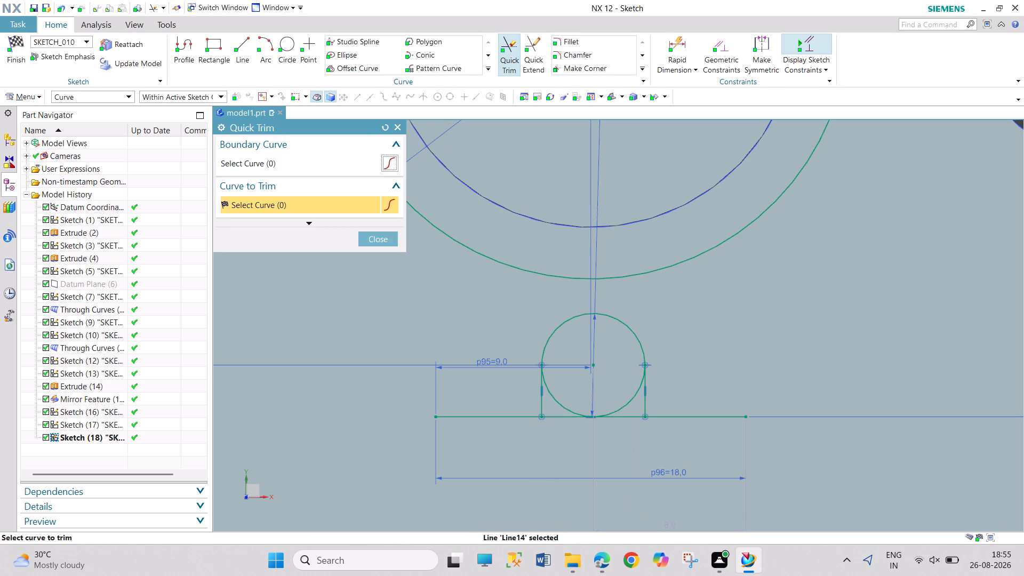
pyautogui.click(565, 417)
pyautogui.click(569, 410)
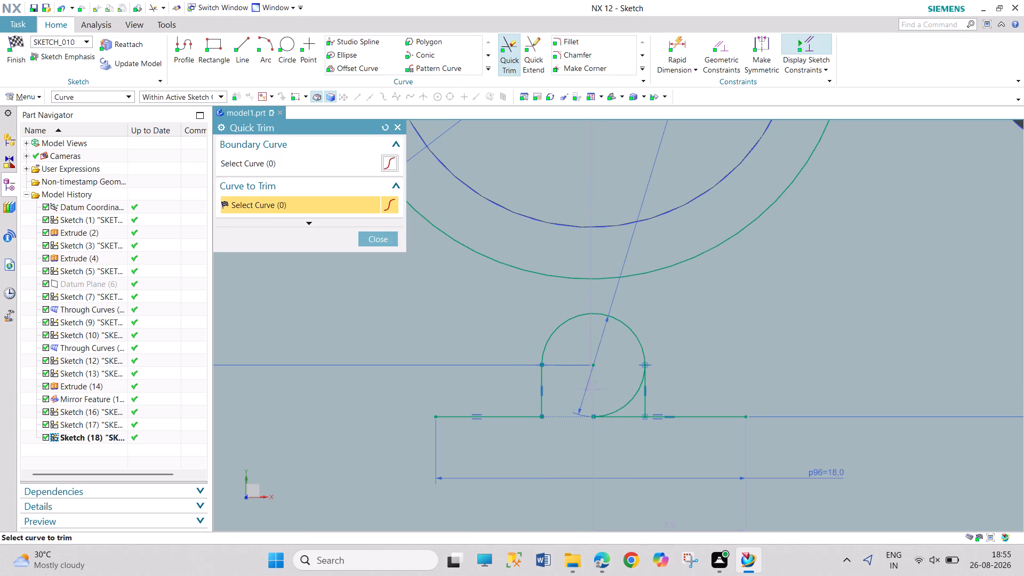
pyautogui.click(615, 408)
pyautogui.click(622, 418)
pyautogui.press('Escape')
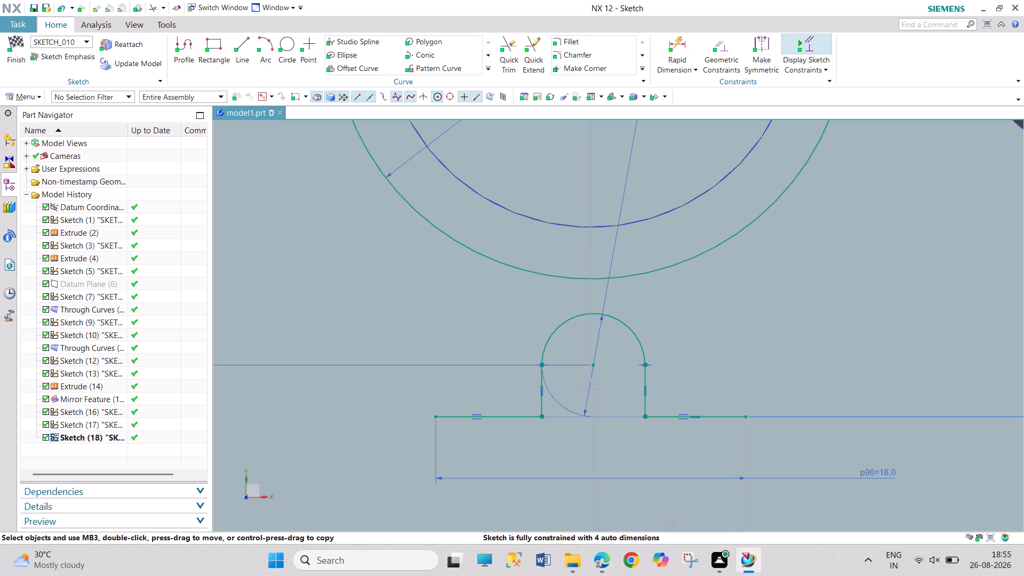
pyautogui.press('Escape')
pyautogui.press('Escape')
# Convert the 30 mm circle to a reference curve.
pyautogui.scroll(-4, 777, 365)
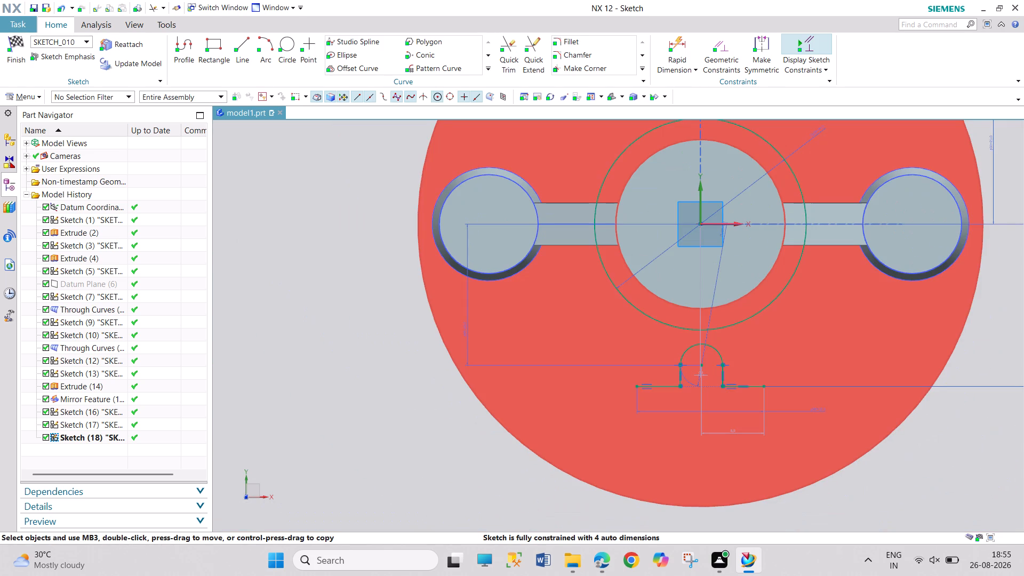
pyautogui.click(777, 298)
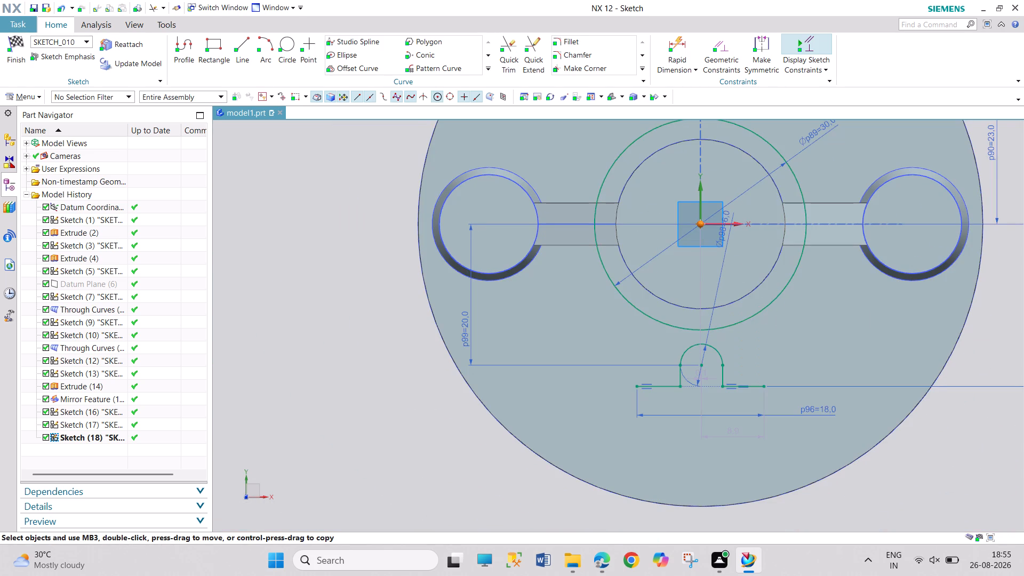
pyautogui.press('Escape')
pyautogui.press('Escape')
pyautogui.click(493, 65)
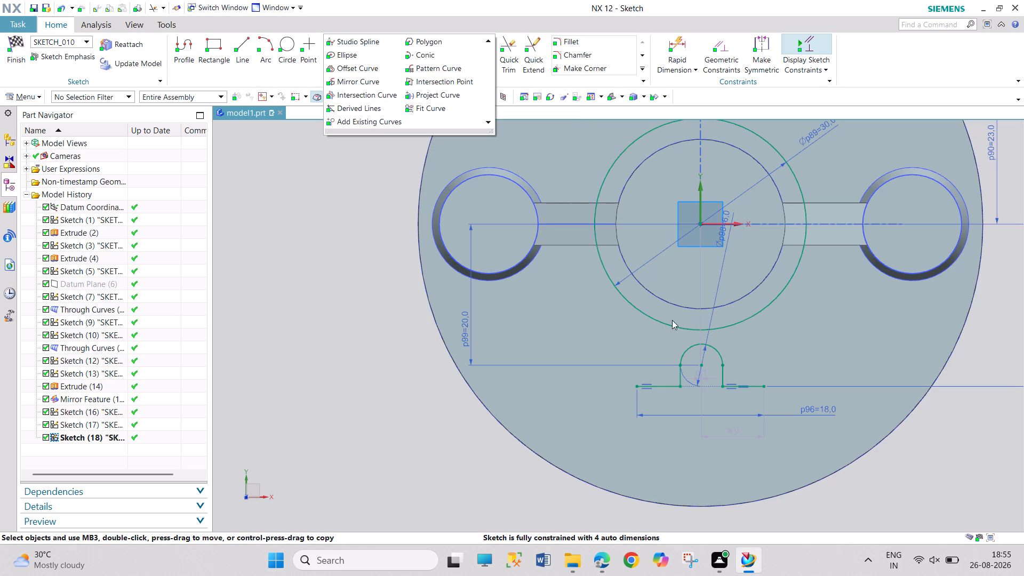
pyautogui.rightClick(731, 319)
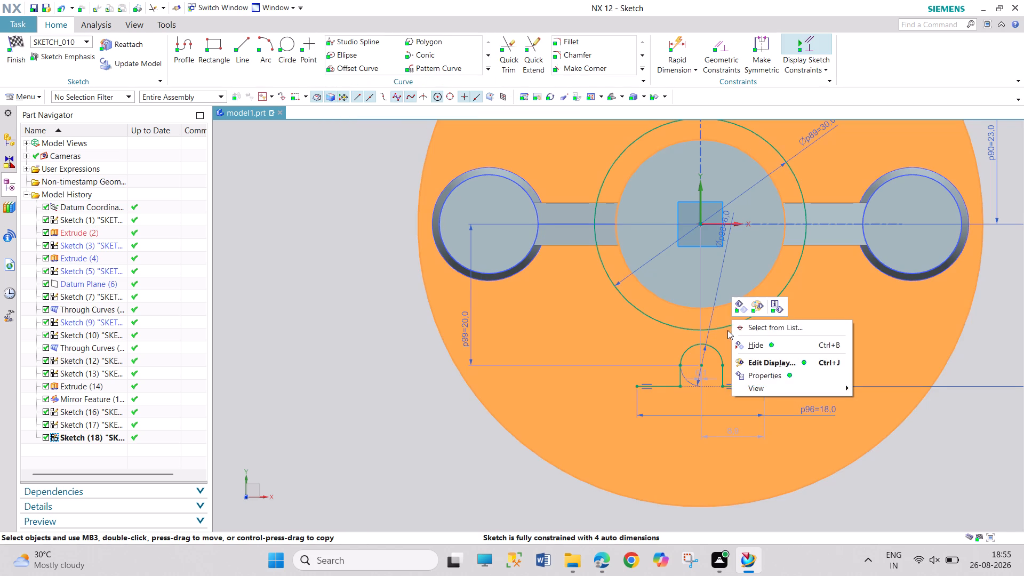
pyautogui.rightClick(724, 324)
pyautogui.rightClick(716, 326)
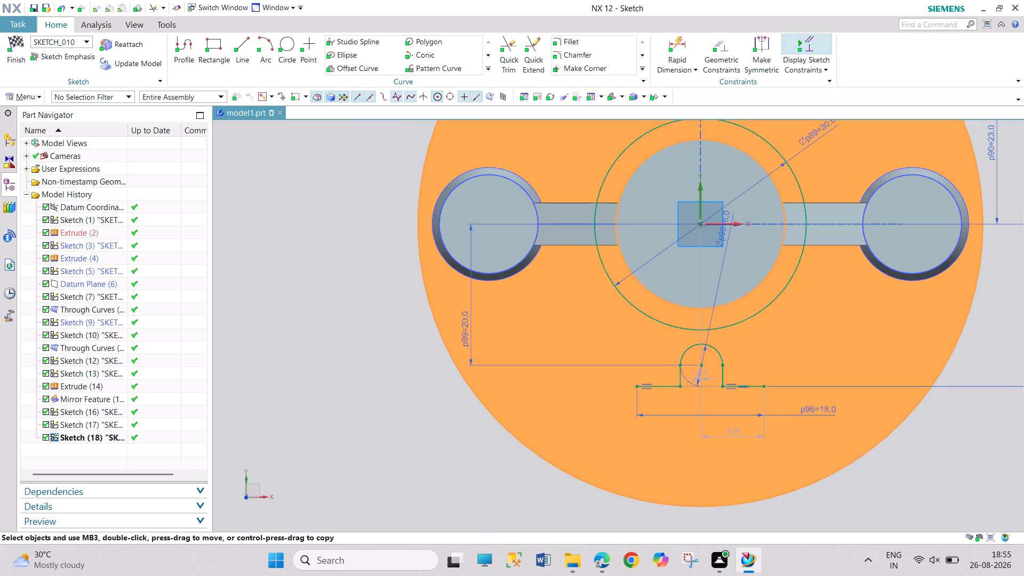
pyautogui.click(255, 439)
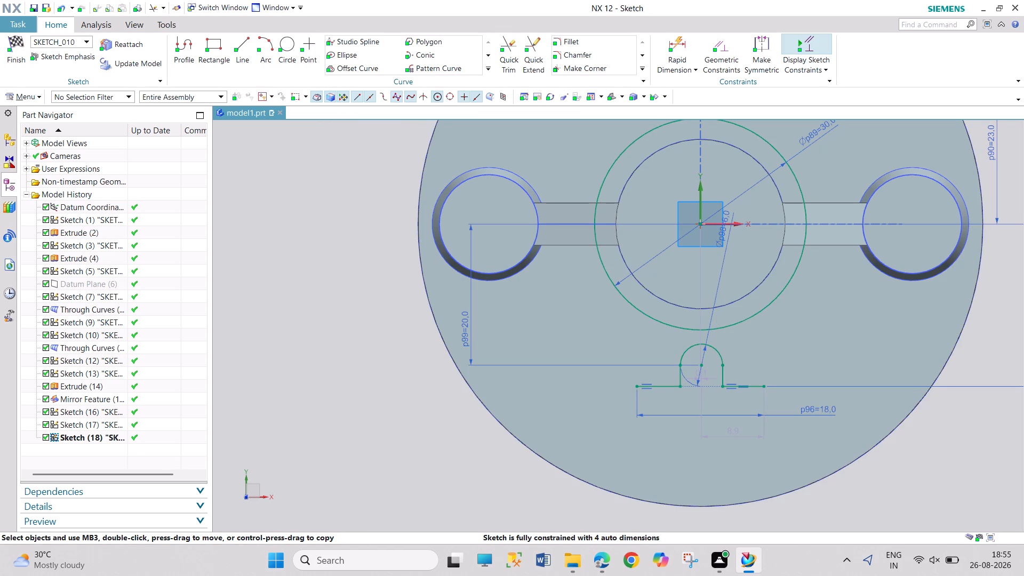
pyautogui.rightClick(741, 322)
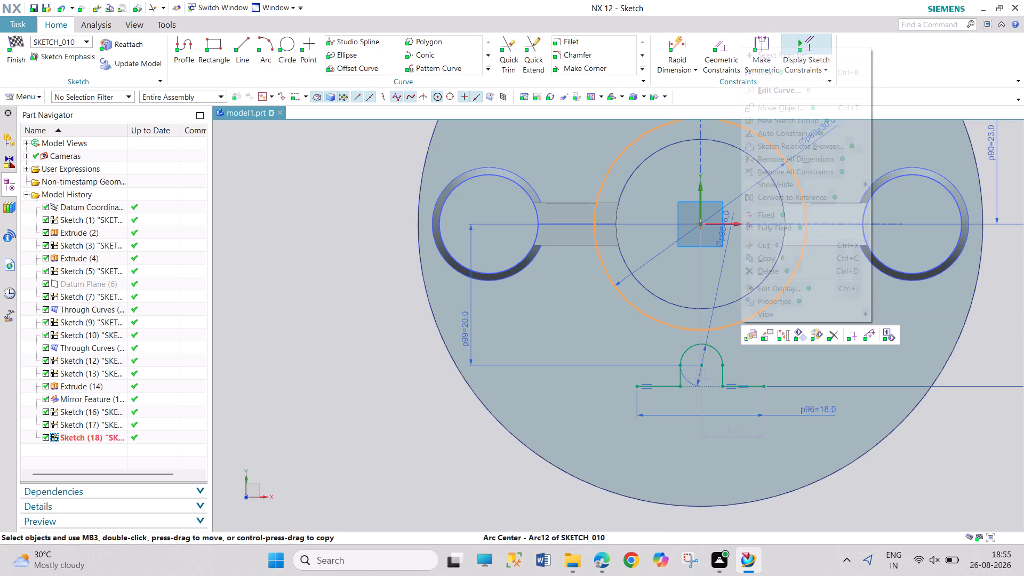
pyautogui.click(787, 197)
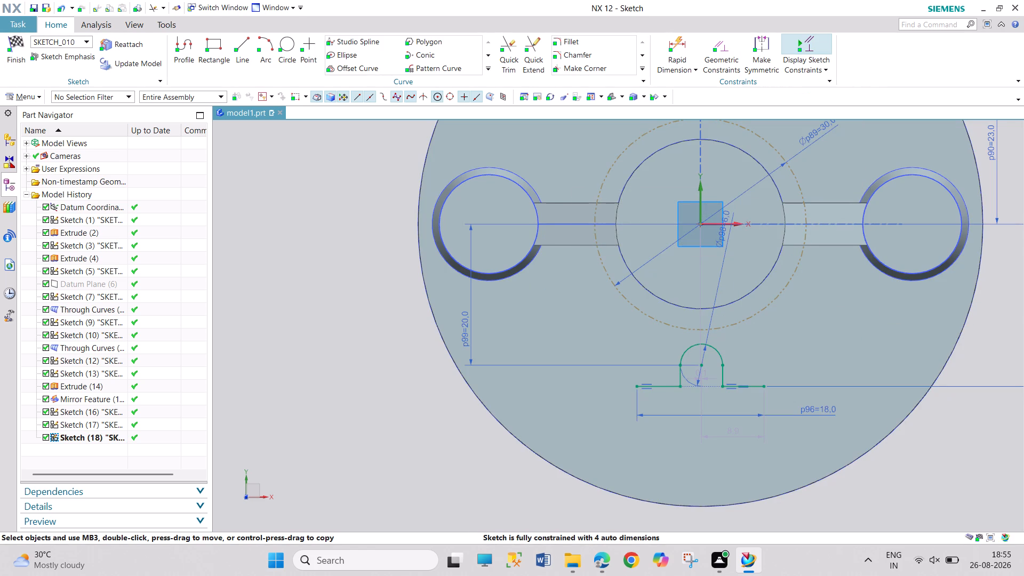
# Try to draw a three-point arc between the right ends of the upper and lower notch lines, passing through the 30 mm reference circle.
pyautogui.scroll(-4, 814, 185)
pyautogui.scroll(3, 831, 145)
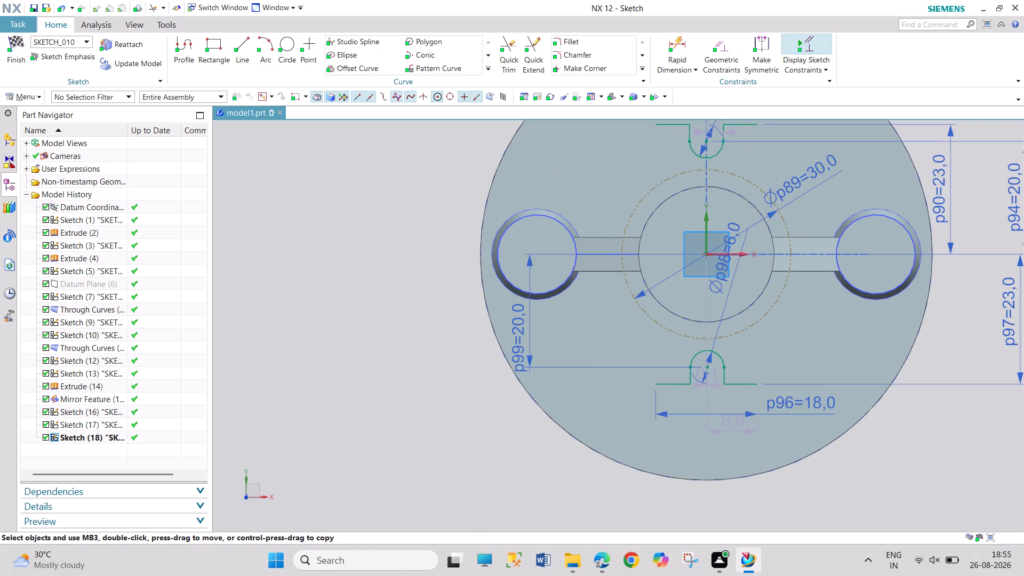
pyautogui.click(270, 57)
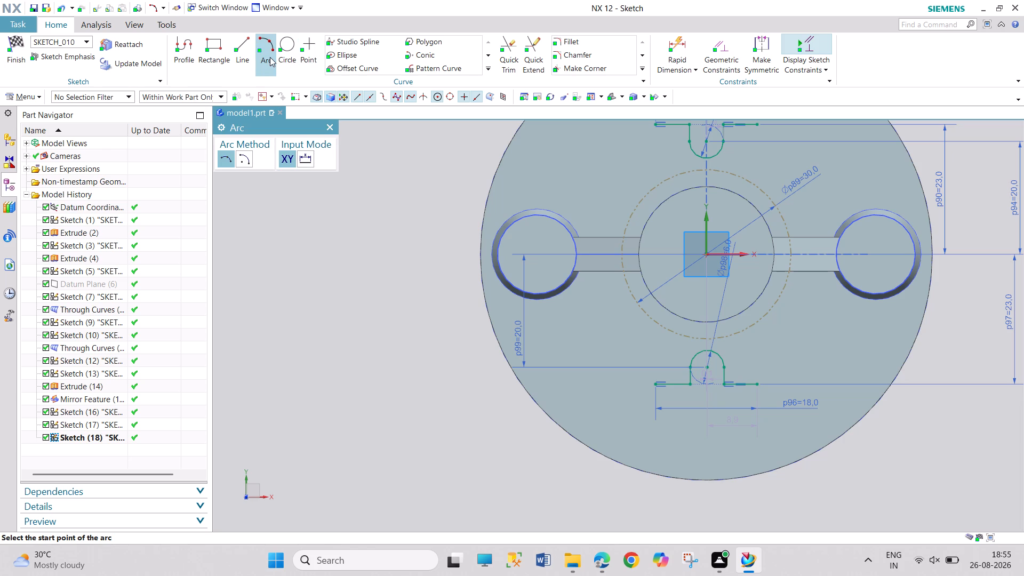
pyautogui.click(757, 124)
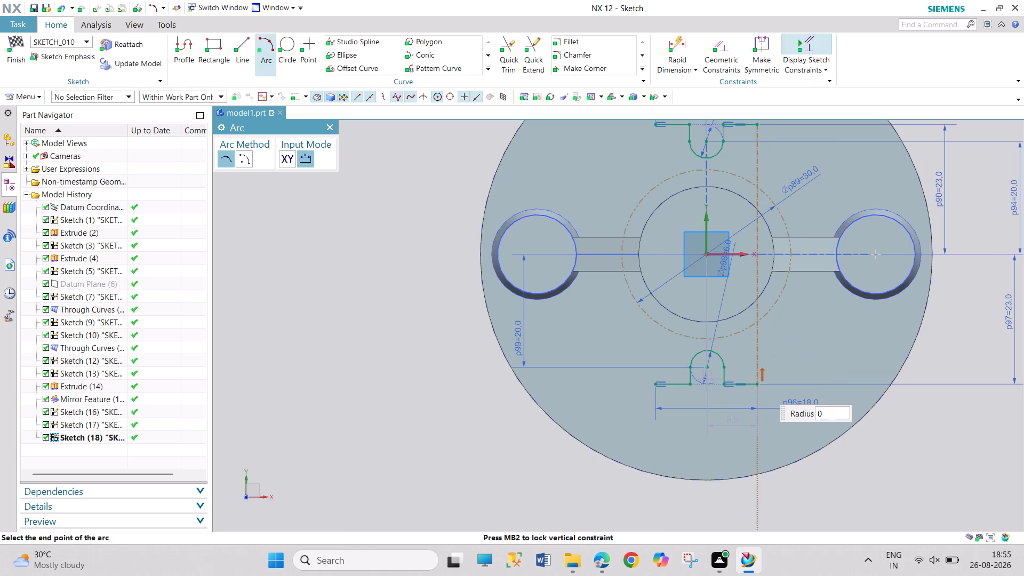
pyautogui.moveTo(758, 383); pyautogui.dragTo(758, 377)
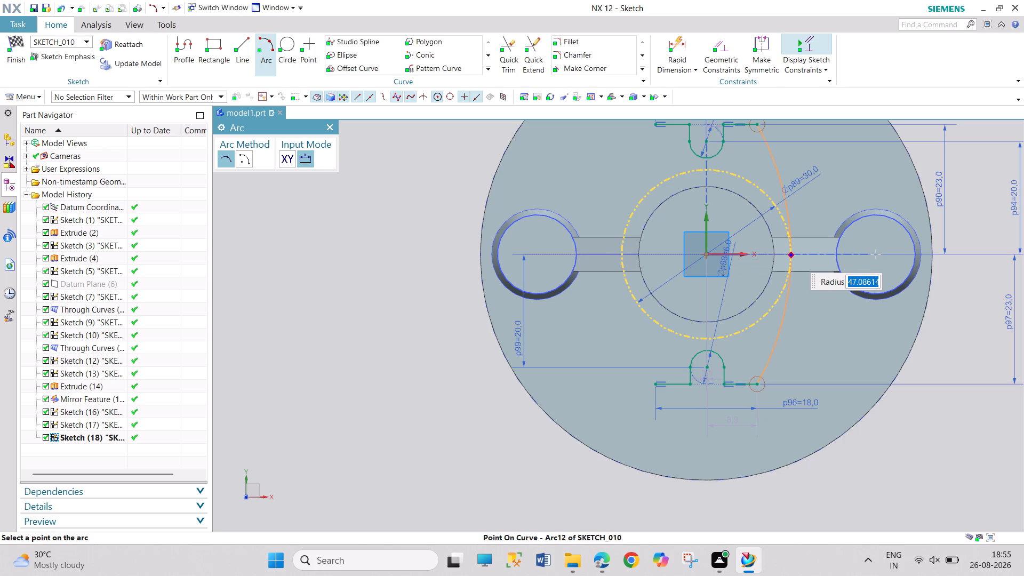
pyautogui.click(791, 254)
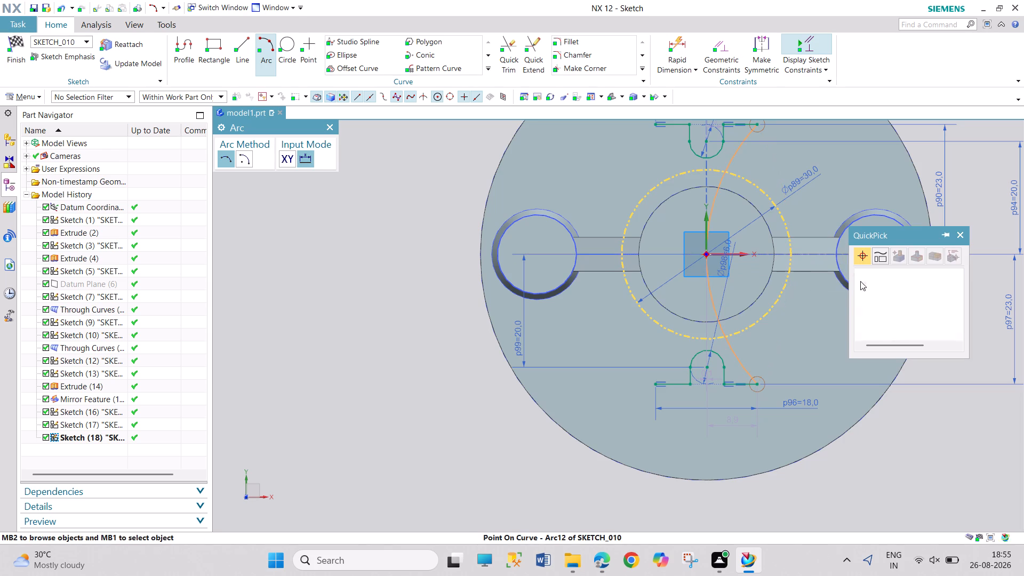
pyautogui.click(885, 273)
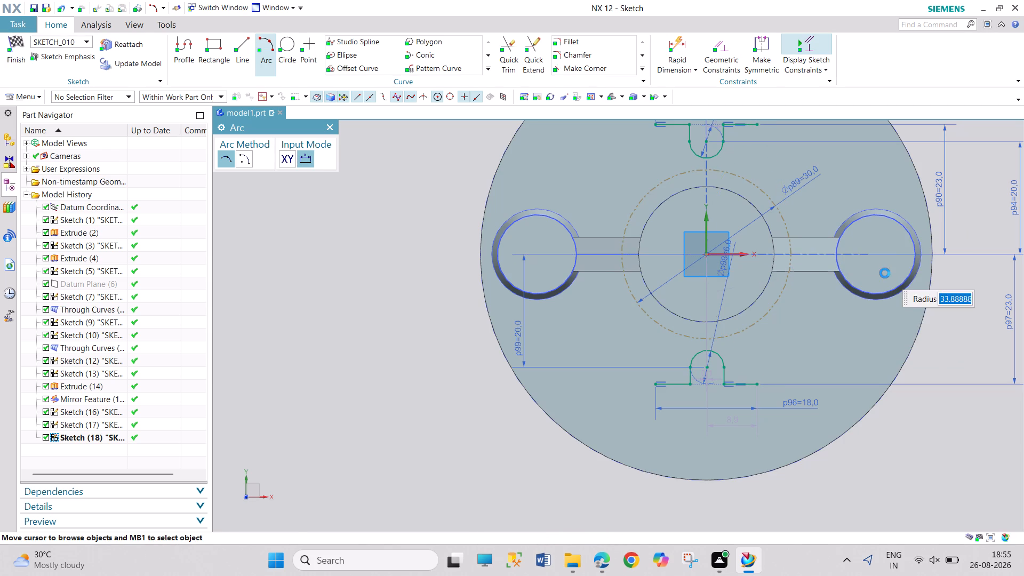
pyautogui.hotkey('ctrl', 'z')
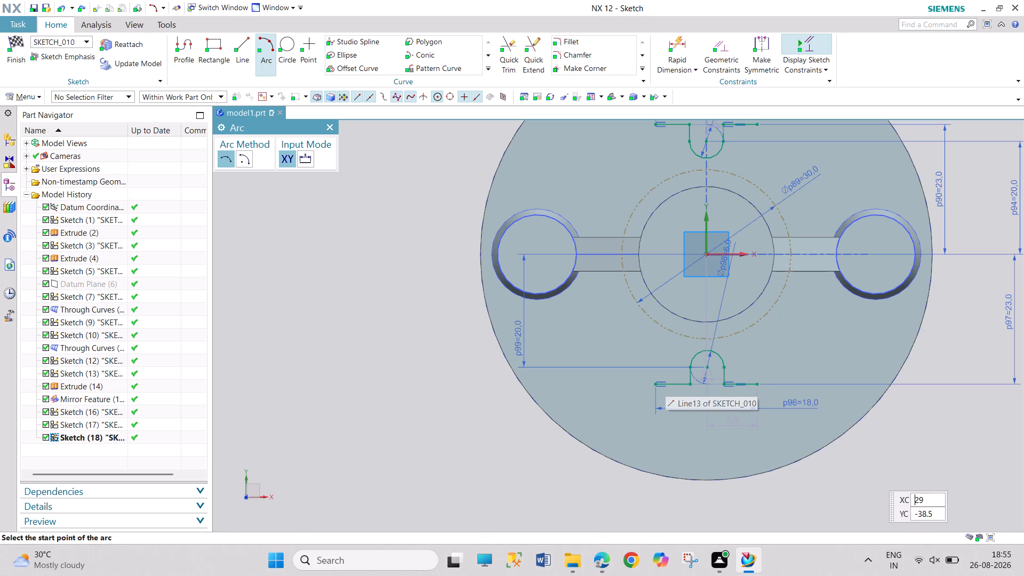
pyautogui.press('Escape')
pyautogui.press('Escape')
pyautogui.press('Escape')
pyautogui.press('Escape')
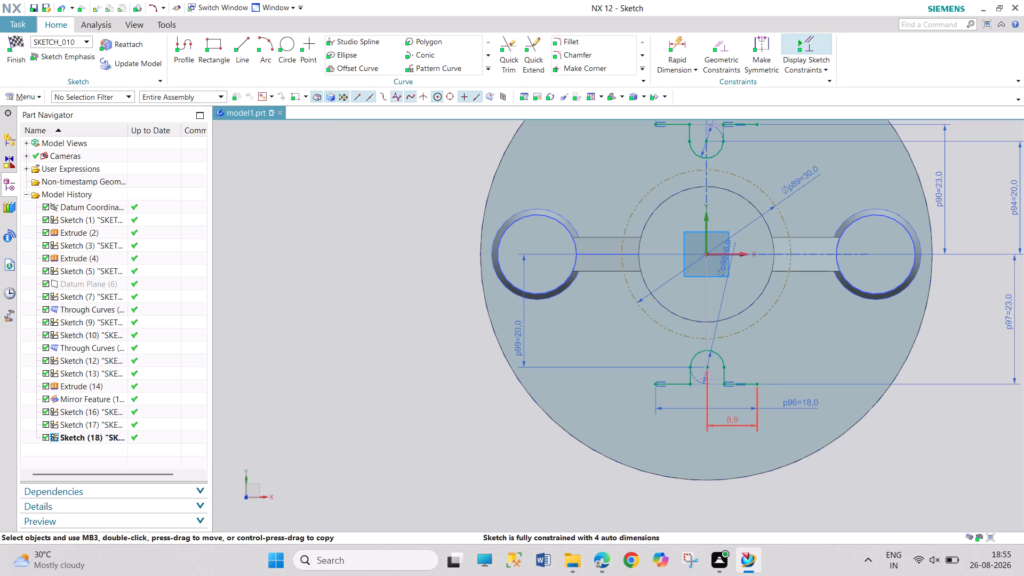
# Set the lower notch arc center's horizontal offset from the vertical axis to 0 mm.
pyautogui.moveTo(734, 419); pyautogui.dragTo(765, 506)
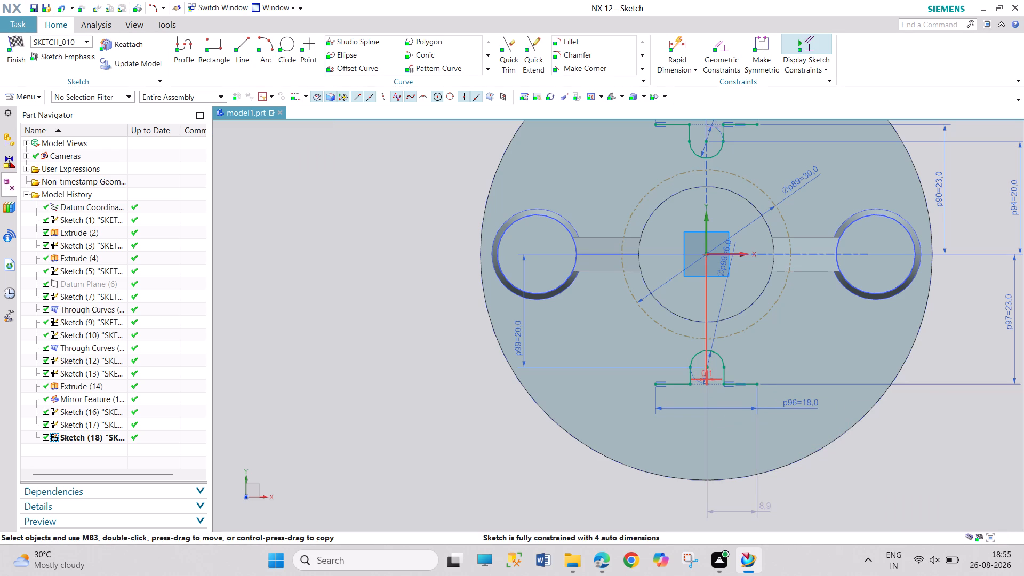
pyautogui.moveTo(710, 378); pyautogui.dragTo(796, 365)
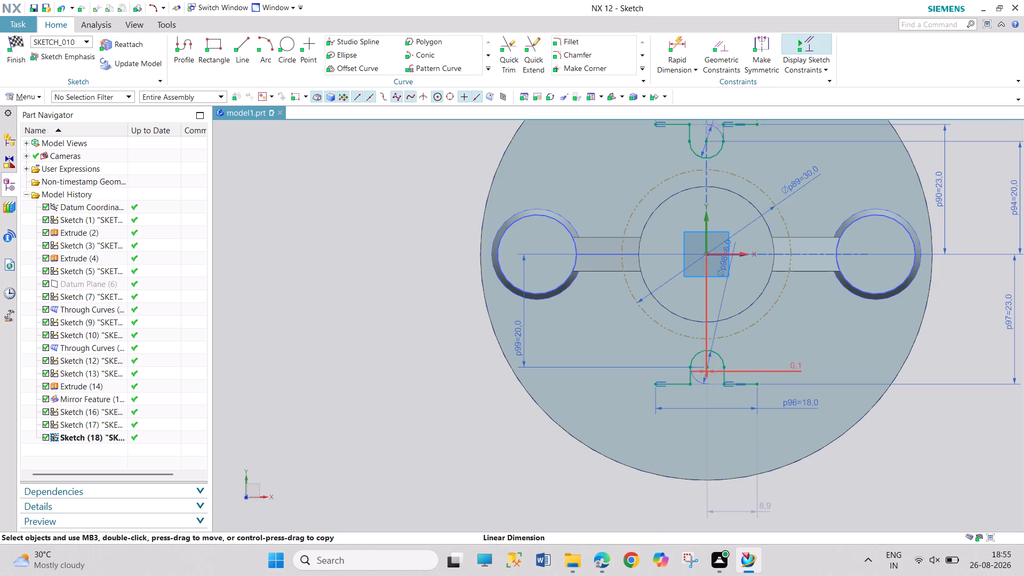
pyautogui.doubleClick(789, 369)
pyautogui.press('0')
pyautogui.press('Return')
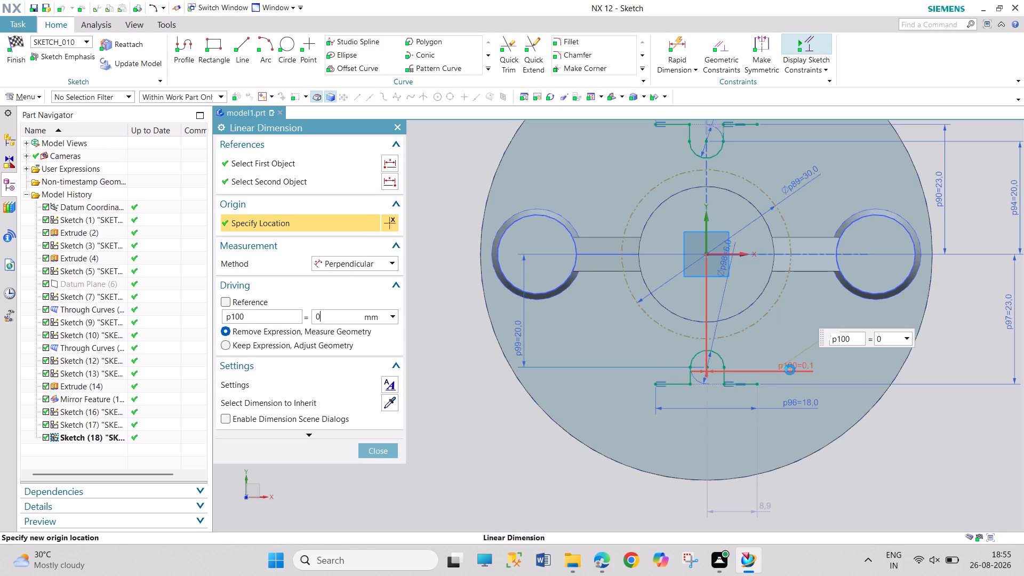
pyautogui.click(390, 448)
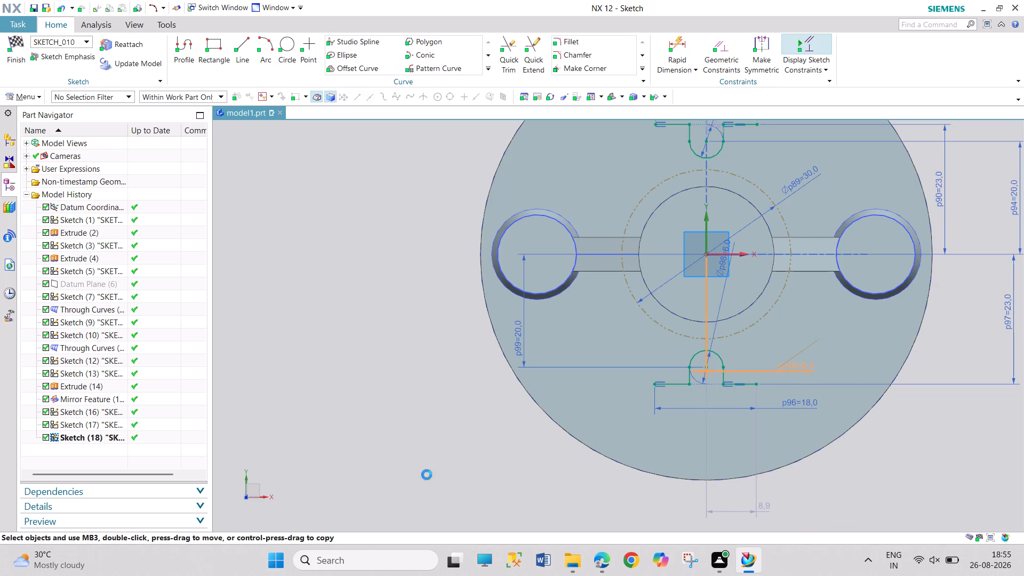
# Space out the lower dimensions and set the distance from the vertical axis to the lower line's right end to 9 mm.
pyautogui.moveTo(767, 507); pyautogui.dragTo(767, 488)
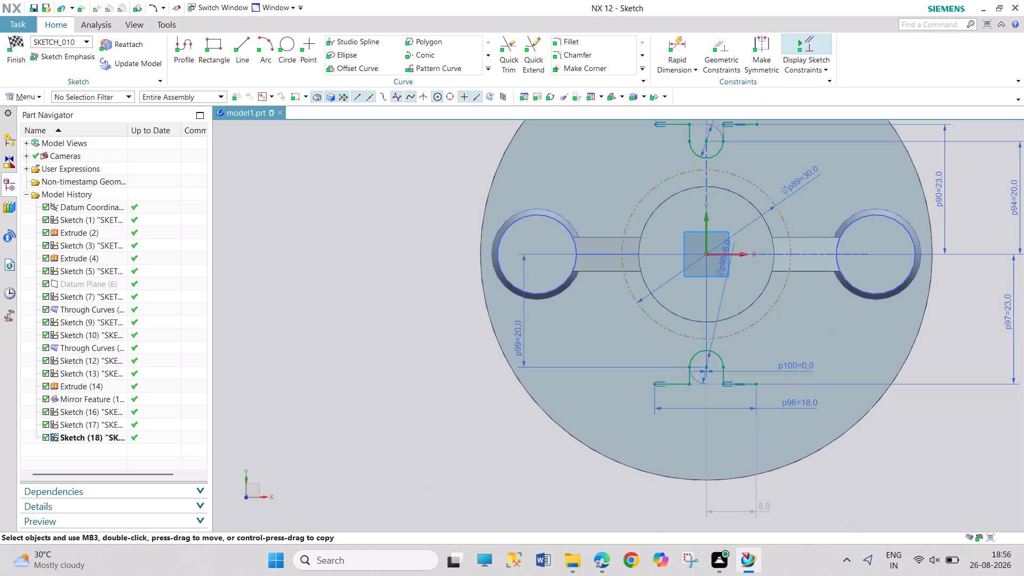
pyautogui.moveTo(767, 488); pyautogui.dragTo(846, 491)
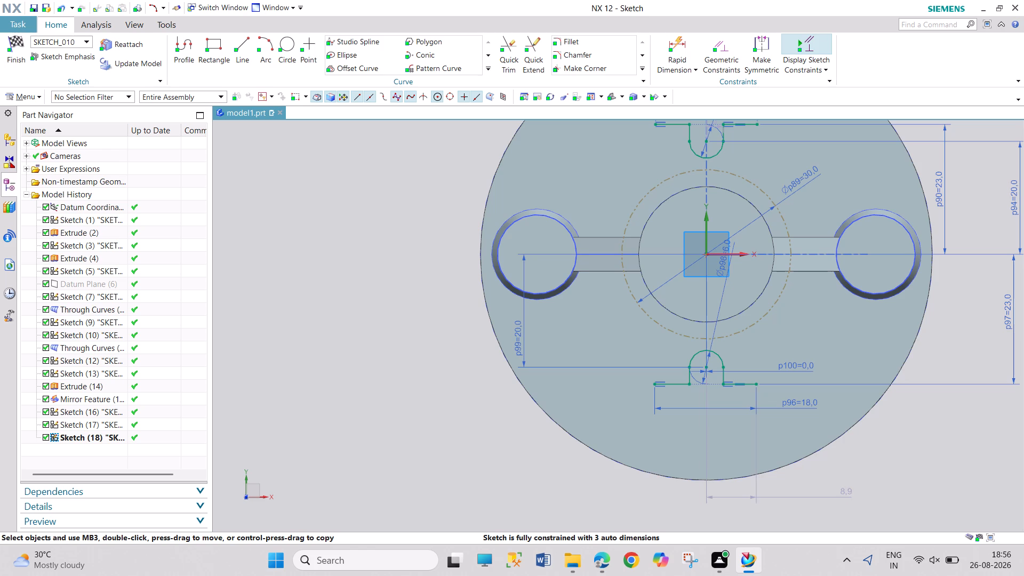
pyautogui.moveTo(810, 403); pyautogui.dragTo(612, 460)
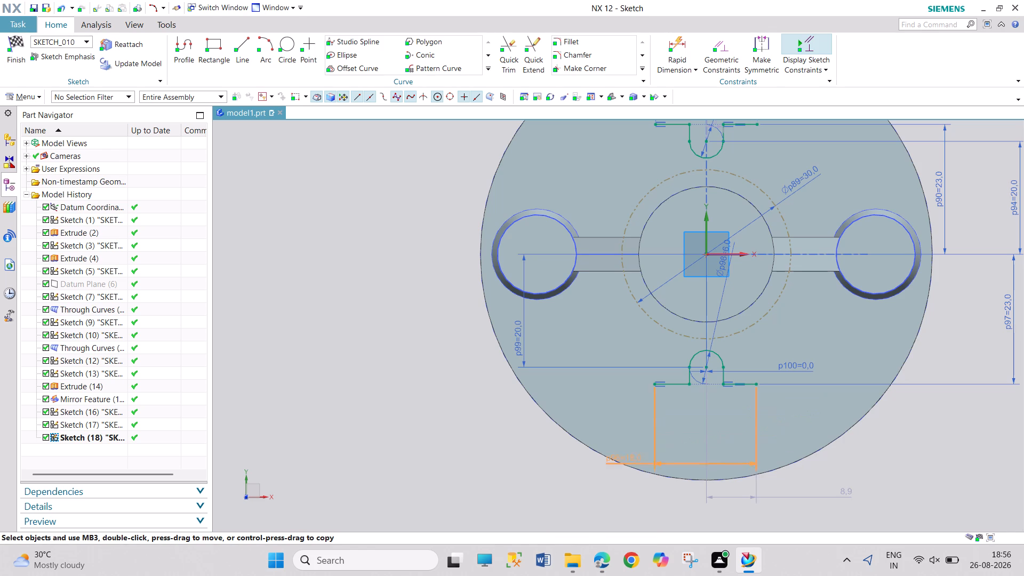
pyautogui.moveTo(612, 460); pyautogui.dragTo(599, 467)
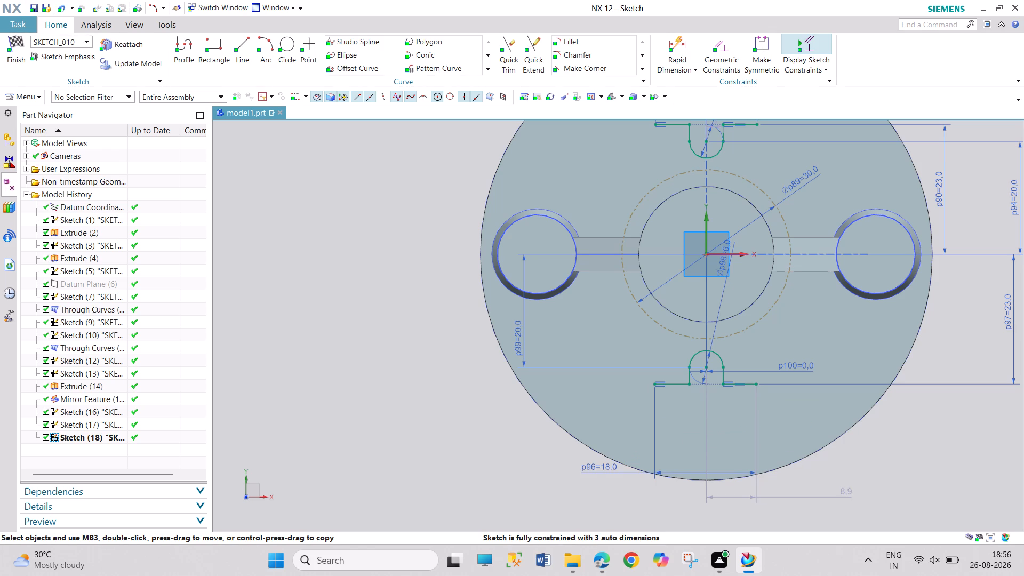
pyautogui.doubleClick(845, 493)
pyautogui.press('9')
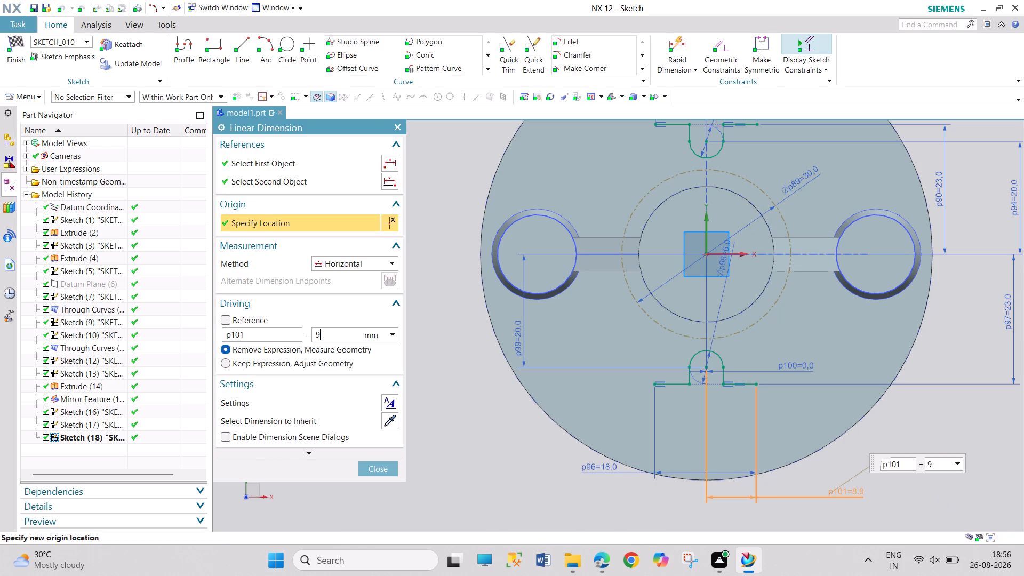
pyautogui.press('Return')
pyautogui.click(390, 468)
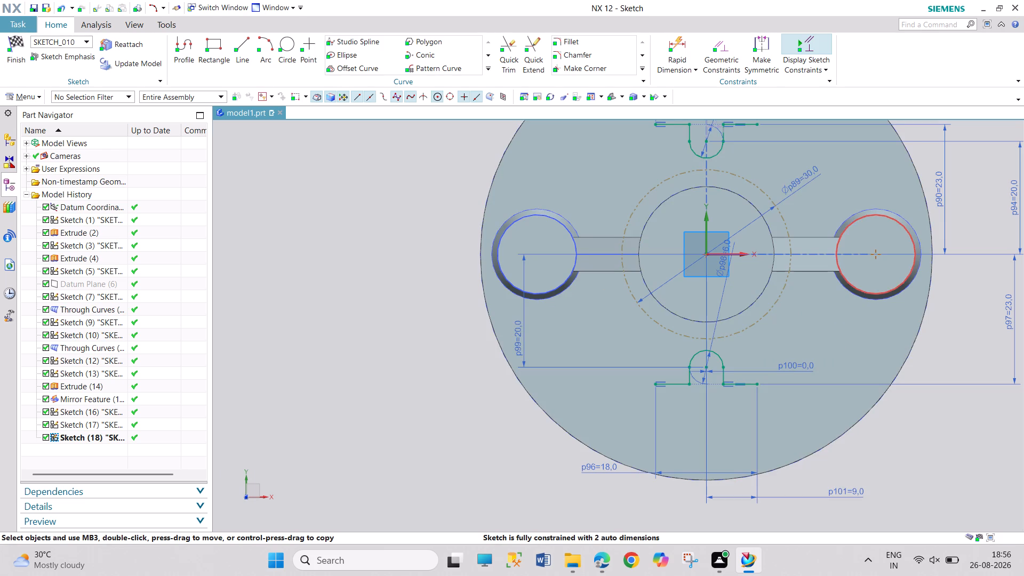
# Set a driving 9 mm horizontal dimension from the vertical axis to the upper notch line's right end.
pyautogui.scroll(-2, 893, 276)
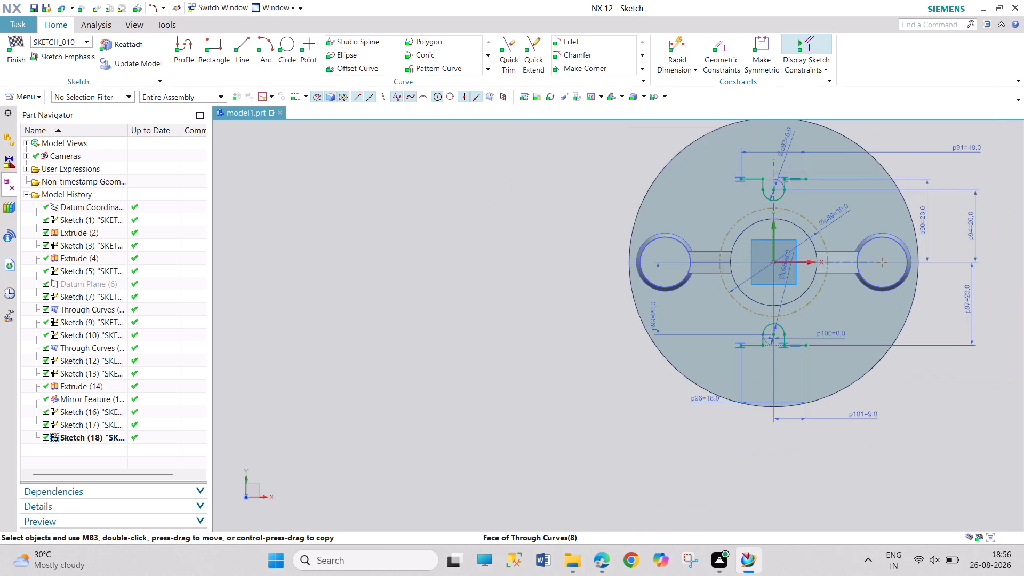
pyautogui.scroll(3, 844, 177)
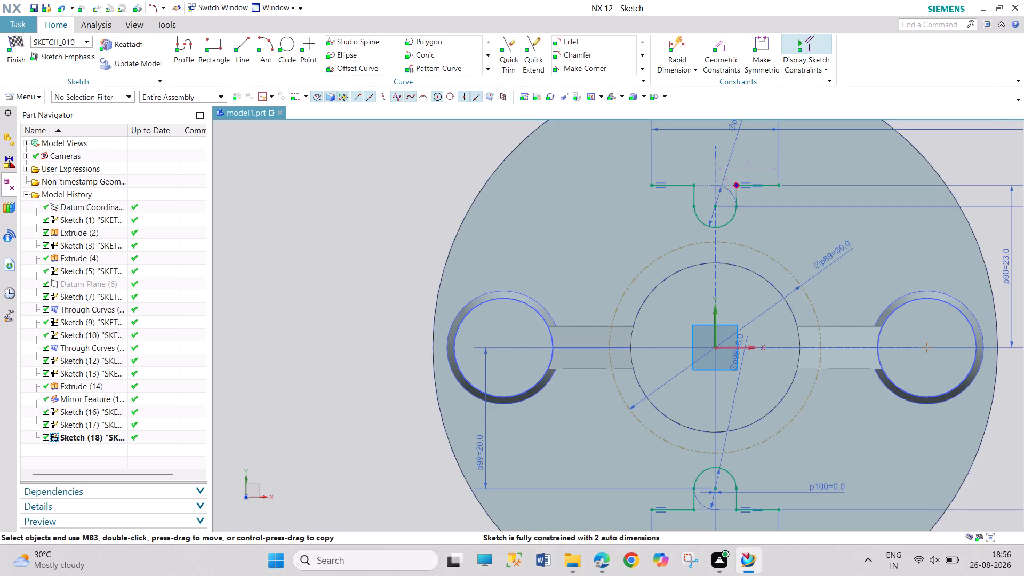
pyautogui.moveTo(730, 182); pyautogui.dragTo(822, 180)
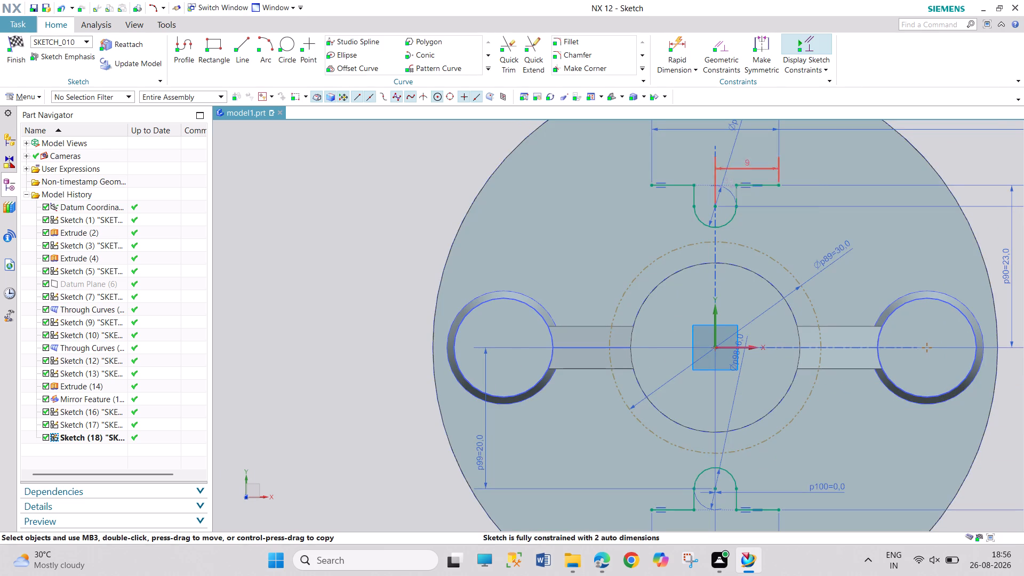
pyautogui.doubleClick(747, 167)
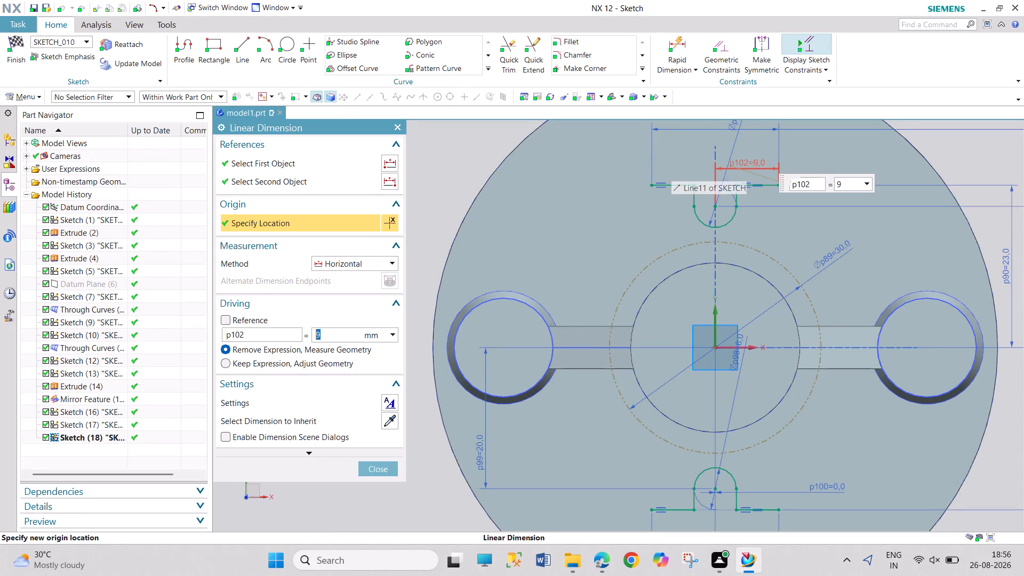
pyautogui.press('9')
pyautogui.press('Return')
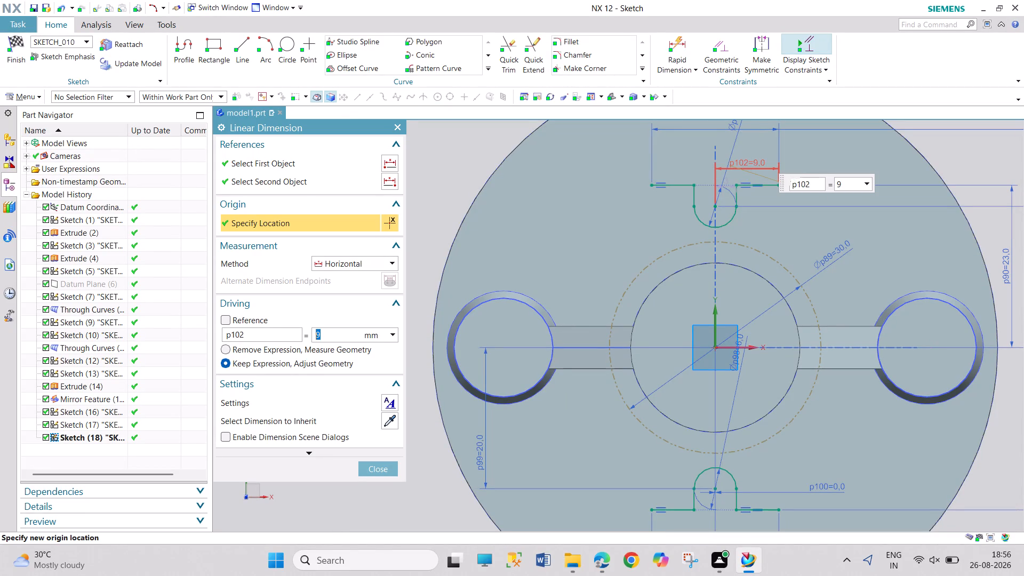
# Move the upper notch's automatic horizontal dimension clear of the 9 mm dimension.
pyautogui.click(383, 474)
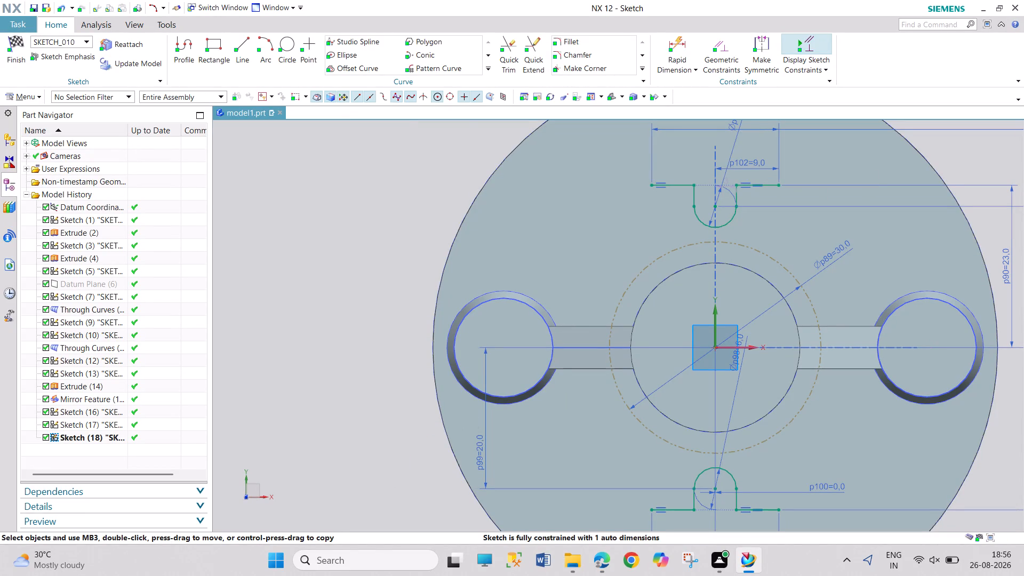
pyautogui.moveTo(729, 184); pyautogui.dragTo(757, 147)
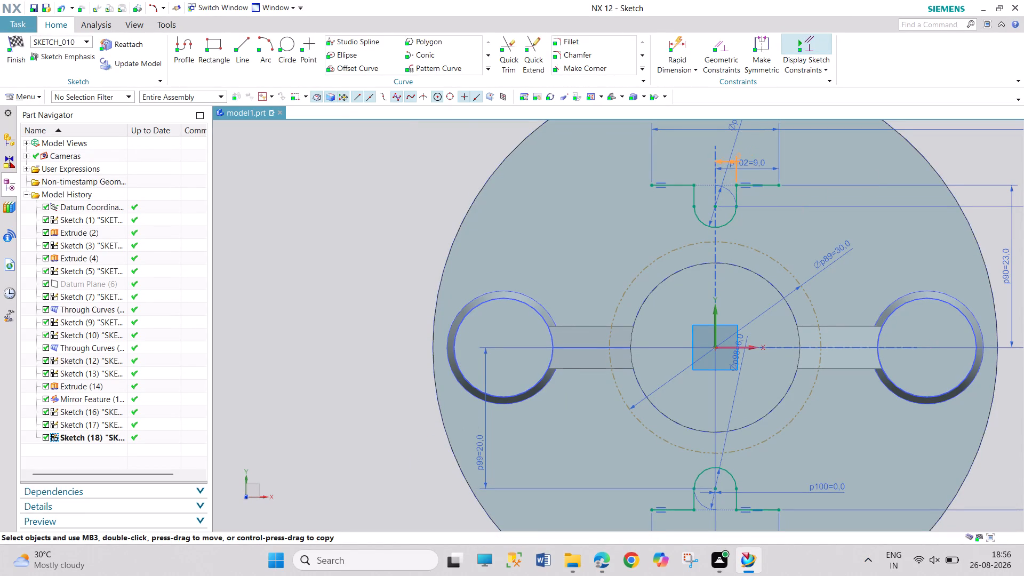
pyautogui.moveTo(757, 147); pyautogui.dragTo(835, 147)
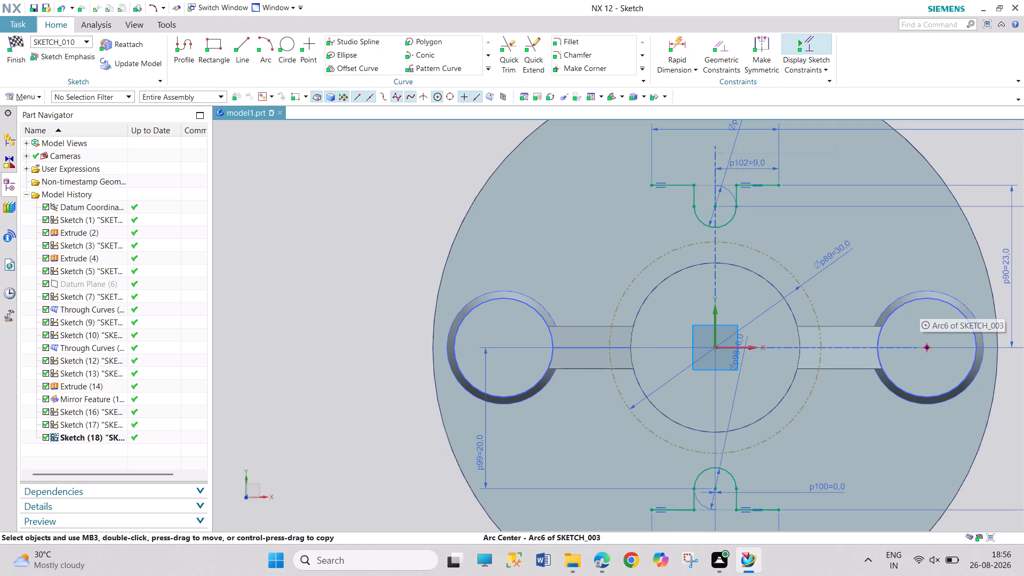
# Draw a three-point arc of about 47 mm radius joining the right ends of the notch lines through the 30 mm reference circle.
pyautogui.scroll(2, 814, 211)
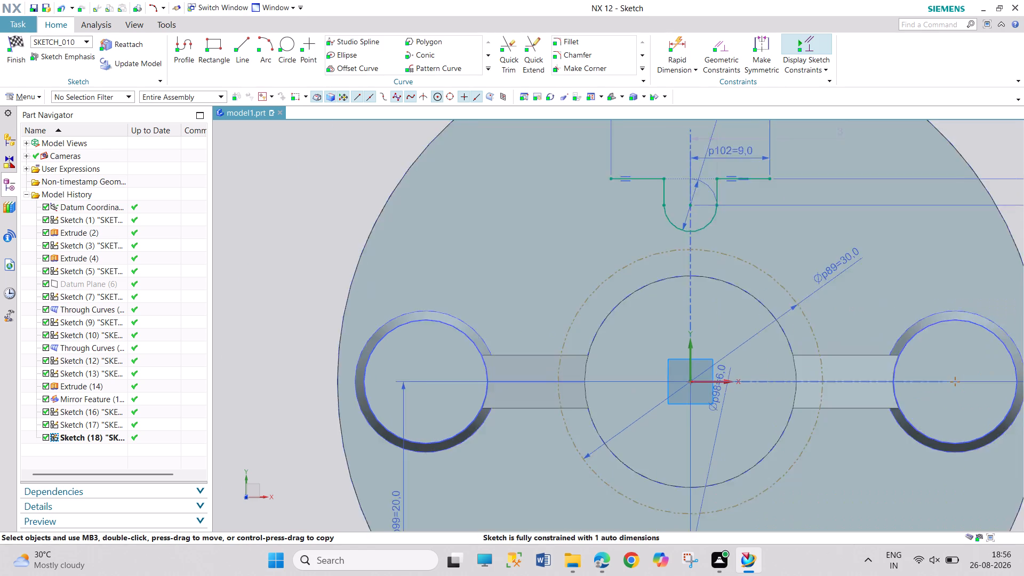
pyautogui.scroll(1, 814, 211)
pyautogui.scroll(-4, 814, 213)
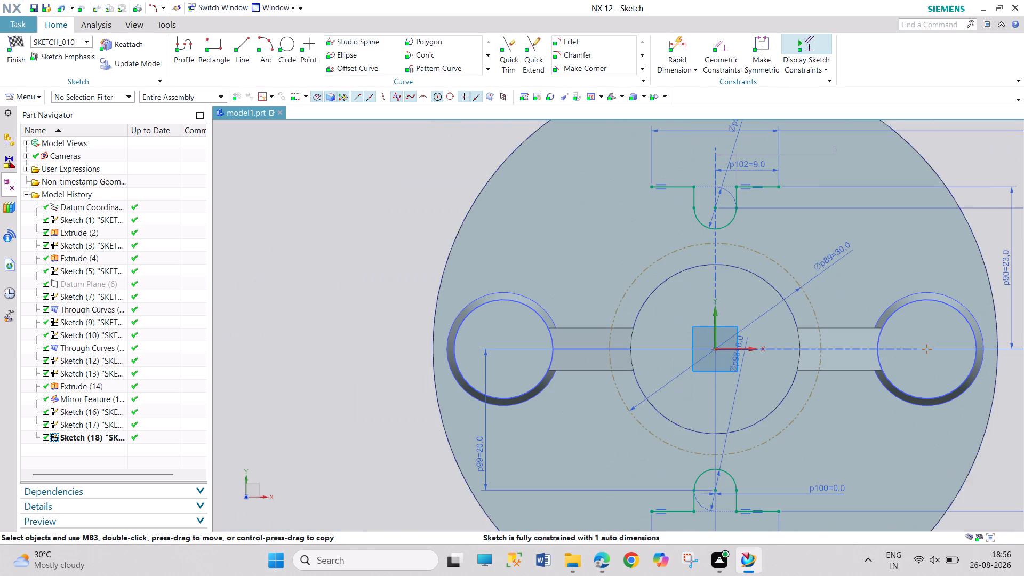
pyautogui.scroll(1, 819, 453)
pyautogui.scroll(-2, 818, 452)
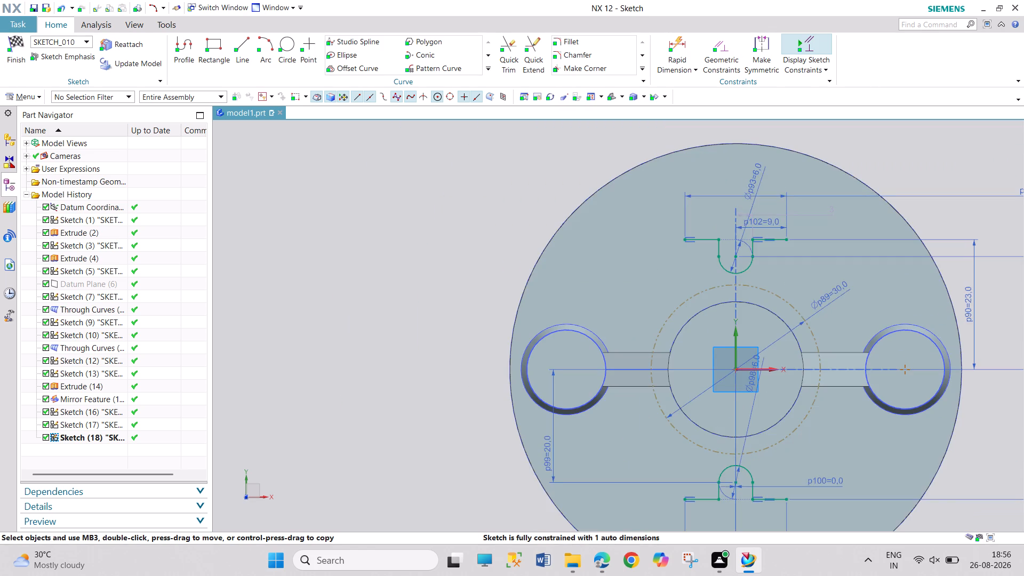
pyautogui.scroll(1, 809, 525)
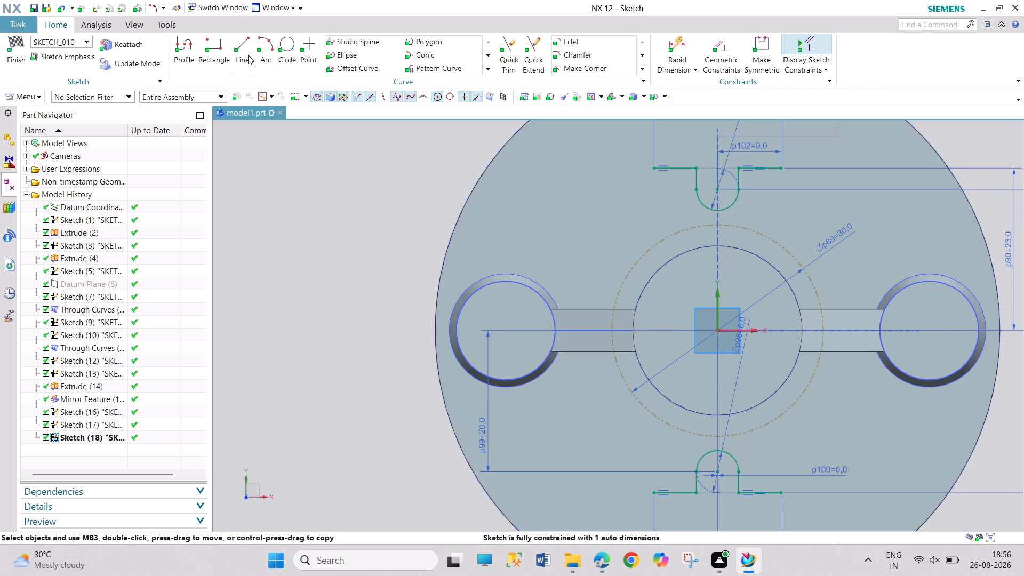
pyautogui.click(261, 44)
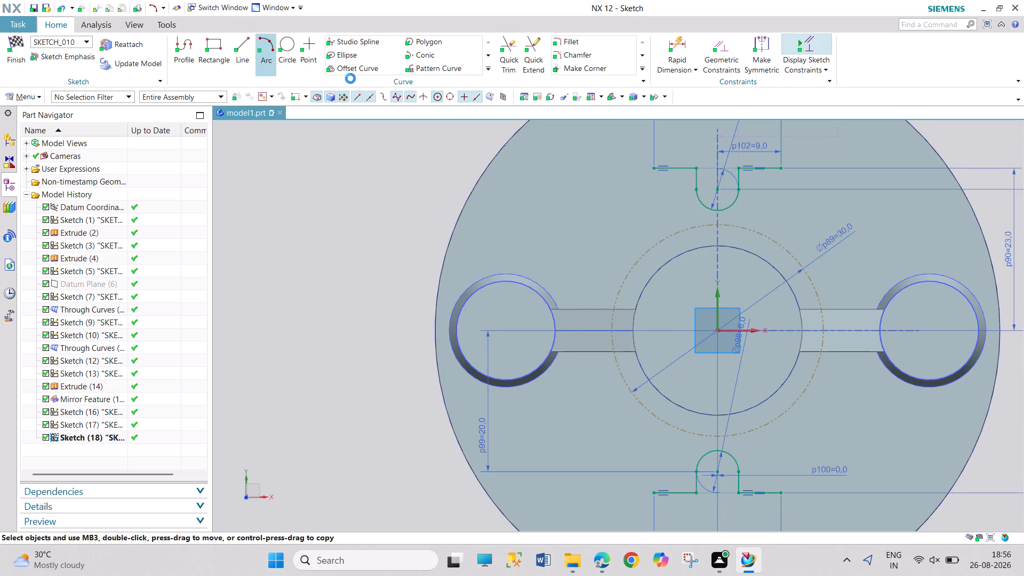
pyautogui.click(782, 169)
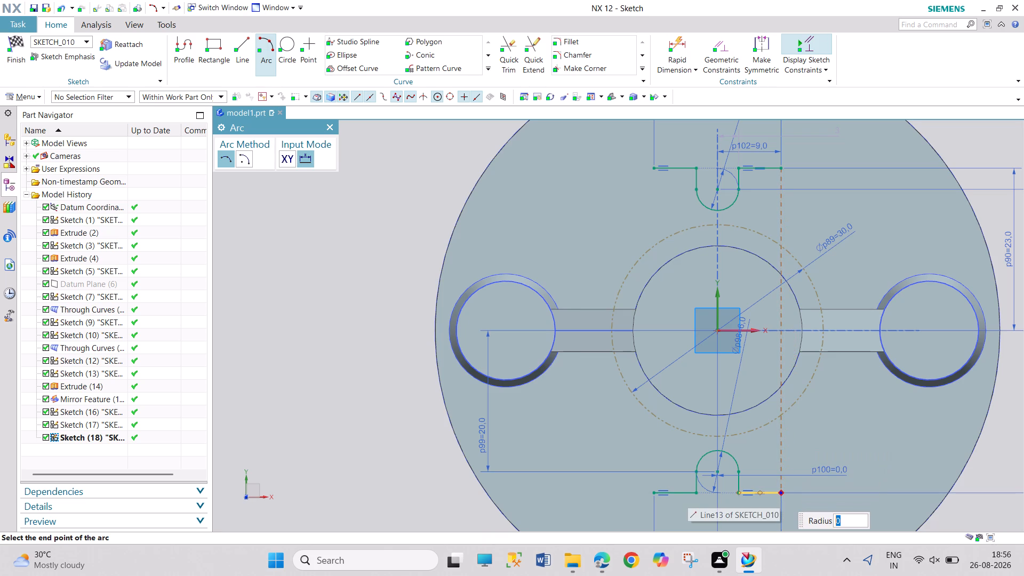
pyautogui.click(780, 494)
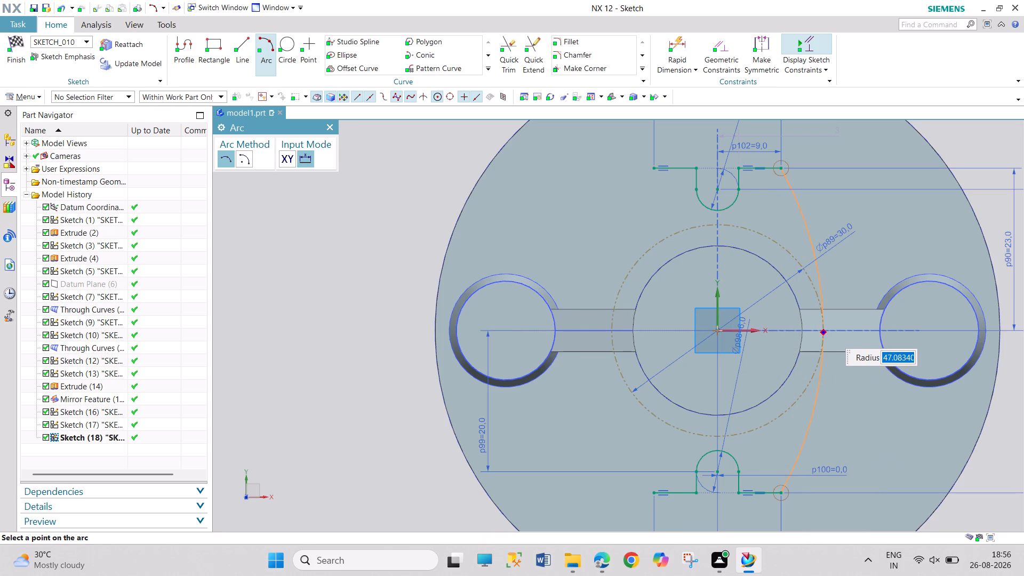
pyautogui.click(824, 328)
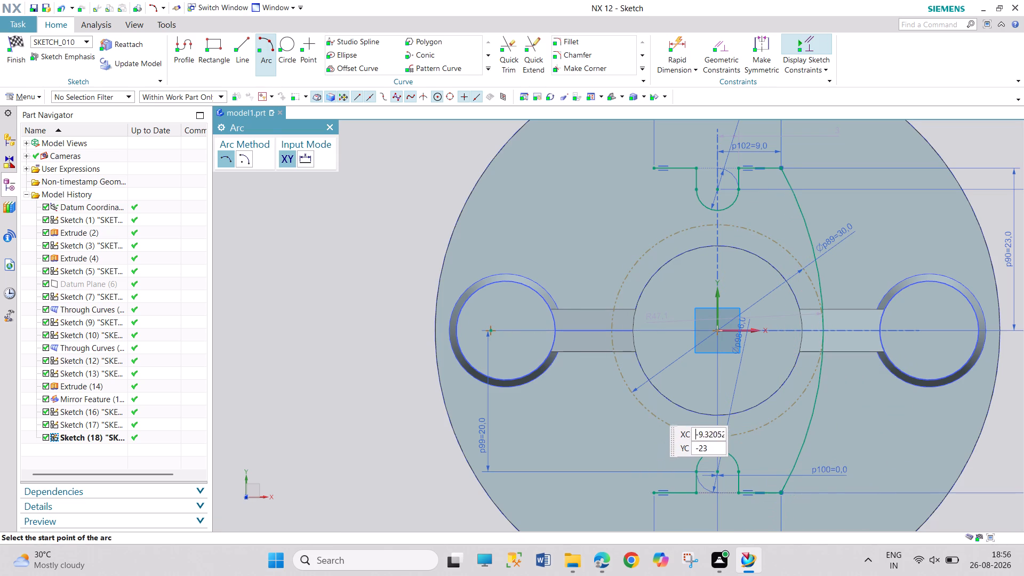
# Draw a matching three-point arc of about 47 mm radius joining the notch lines' left ends, passing through a point on the 30 mm reference circle.
pyautogui.moveTo(652, 493); pyautogui.dragTo(649, 486)
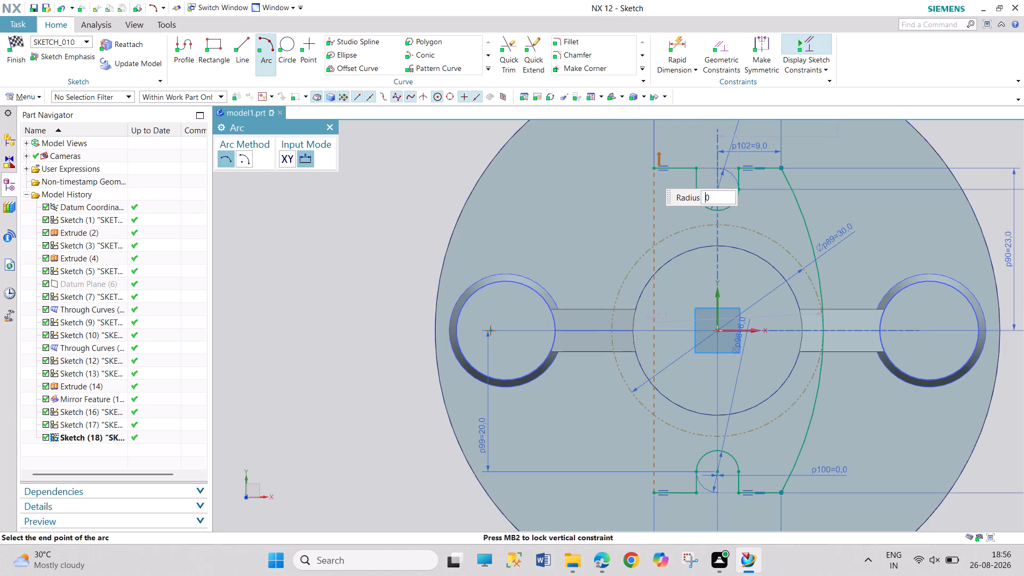
pyautogui.moveTo(654, 167); pyautogui.dragTo(651, 173)
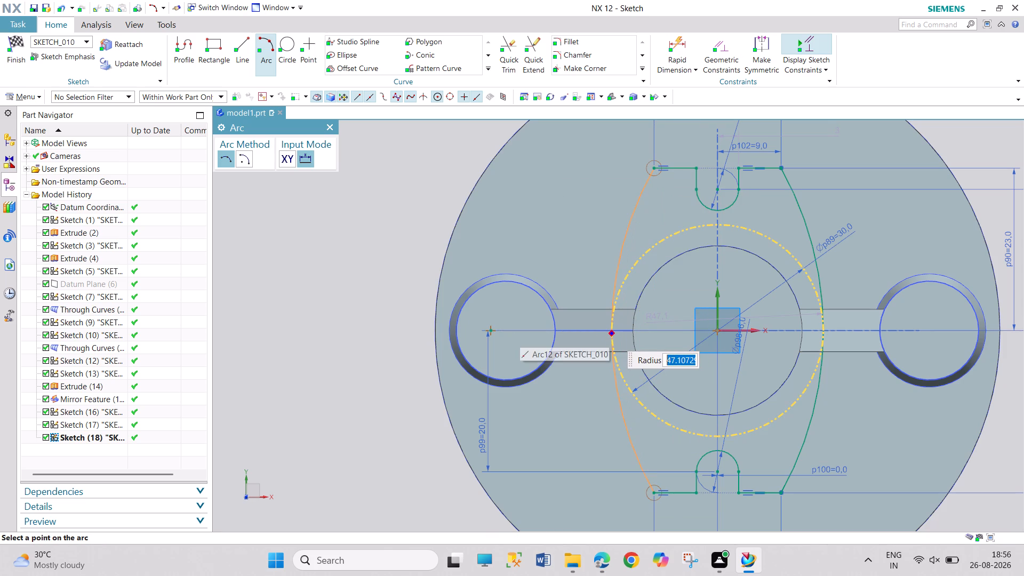
pyautogui.click(610, 333)
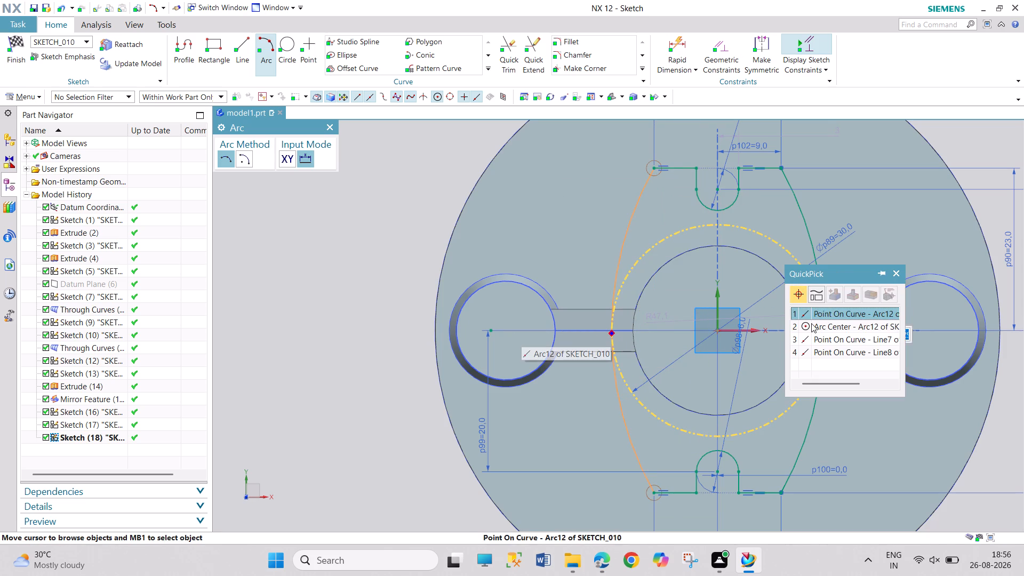
pyautogui.click(812, 313)
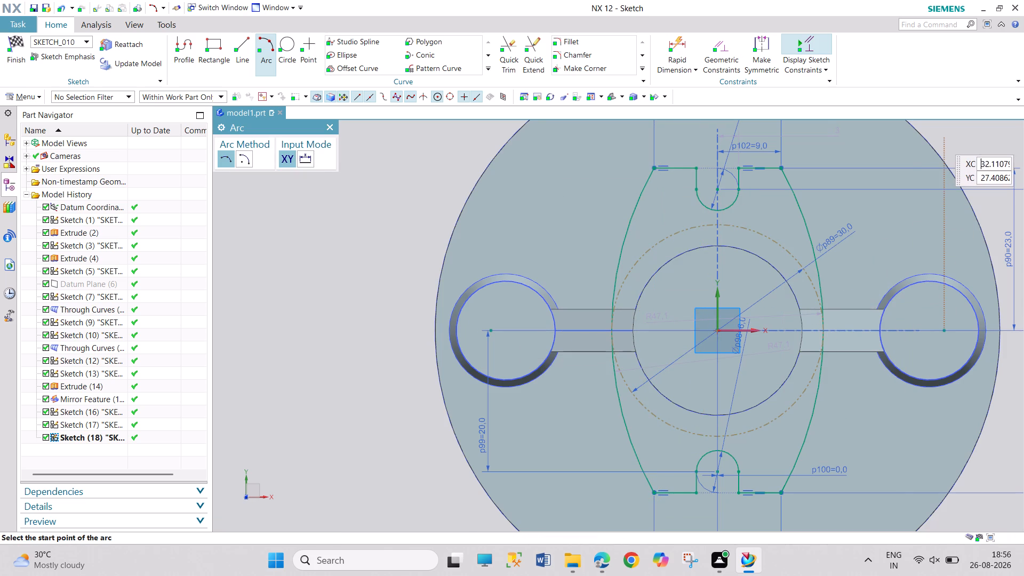
pyautogui.press('Escape')
pyautogui.press('Escape')
pyautogui.press('Escape')
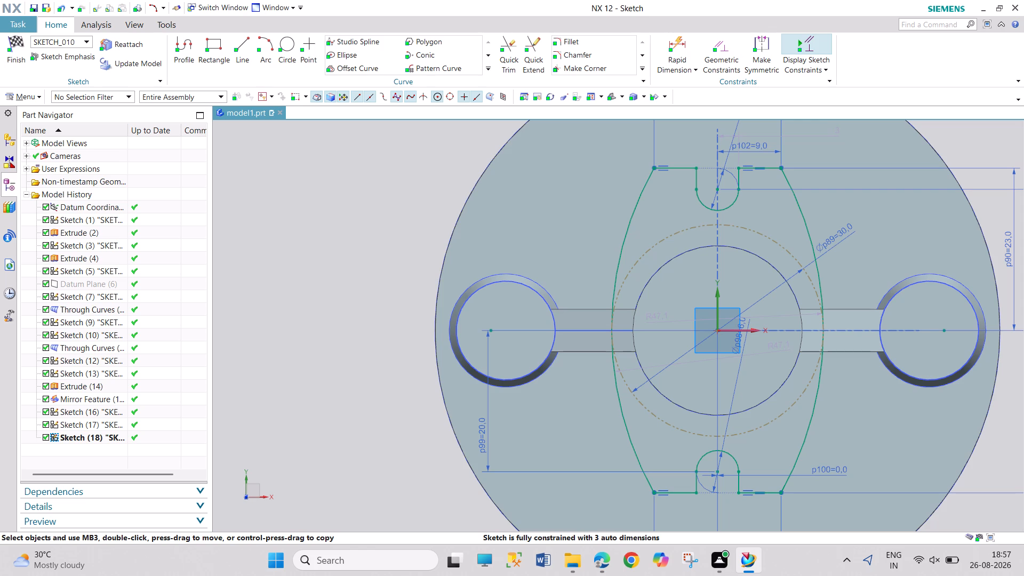
# Finish the sketch and extrude the closed notched flange profile from 0 to 6 mm.
pyautogui.scroll(1, 839, 495)
pyautogui.scroll(-1, 839, 495)
pyautogui.scroll(3, 839, 497)
pyautogui.scroll(-5, 839, 497)
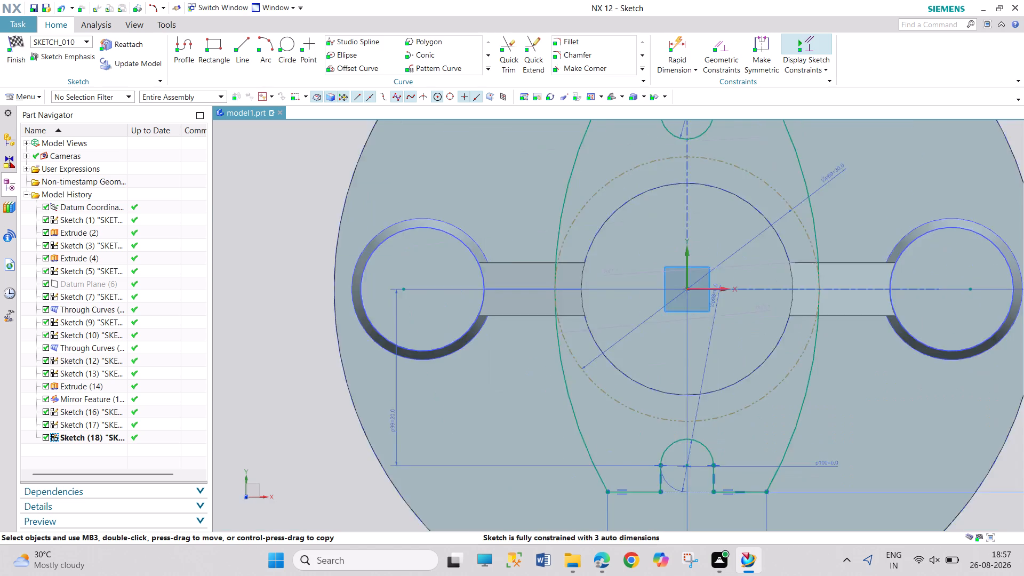
pyautogui.scroll(-3, 821, 525)
pyautogui.scroll(2, 821, 526)
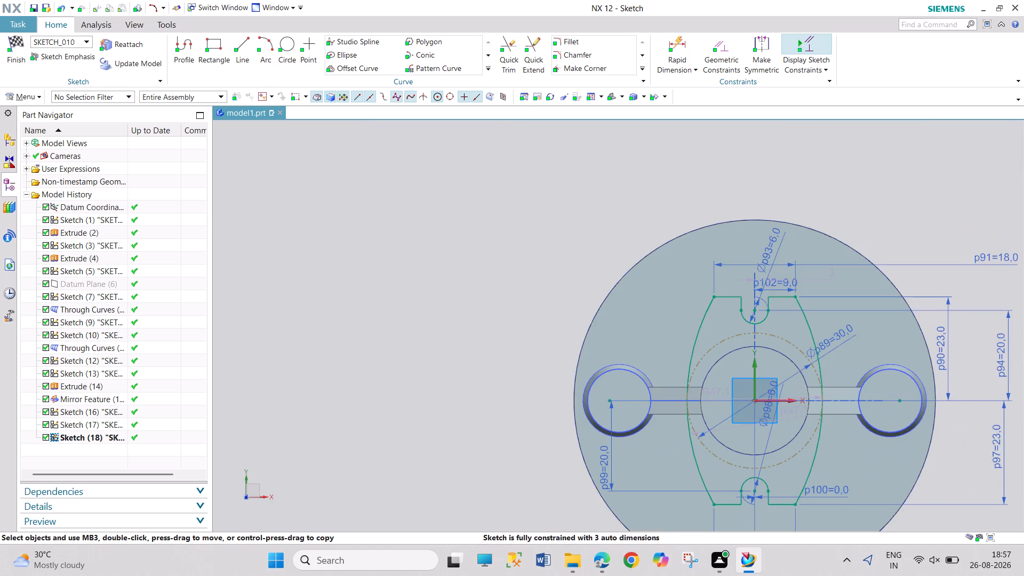
pyautogui.moveTo(939, 517); pyautogui.dragTo(893, 450, button='middle')
pyautogui.moveTo(939, 517); pyautogui.dragTo(893, 450, button='right')
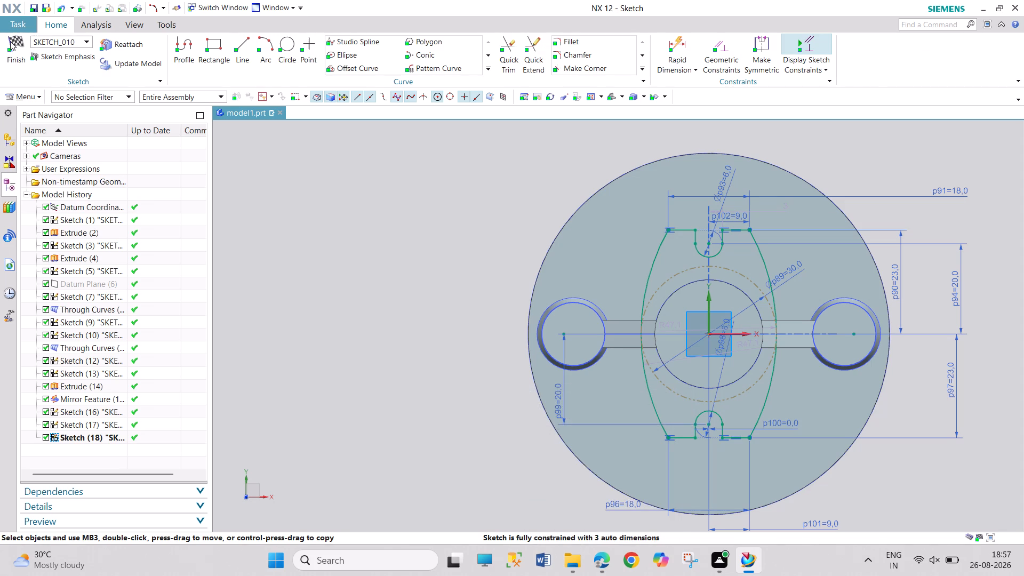
pyautogui.click(10, 41)
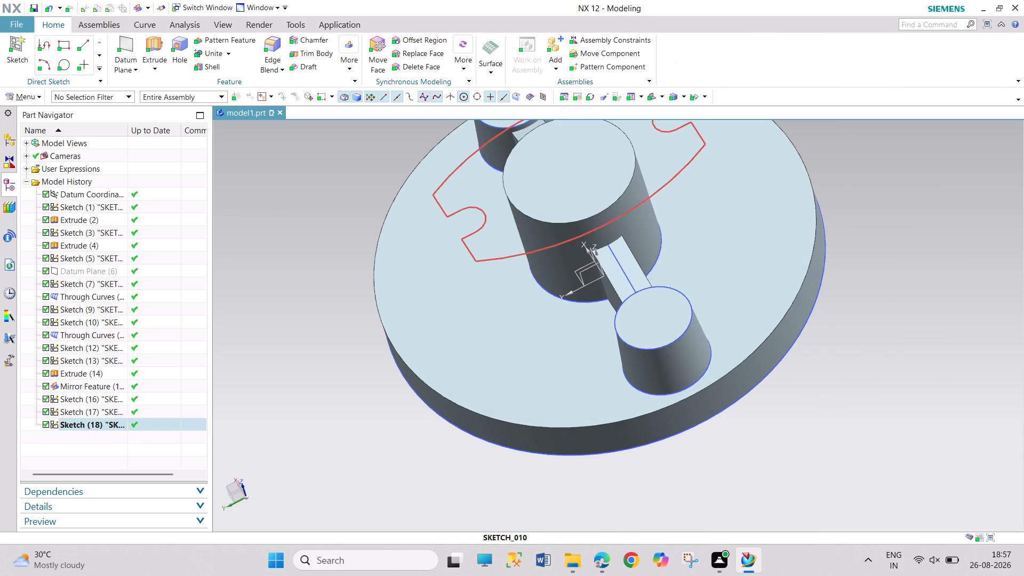
pyautogui.click(163, 51)
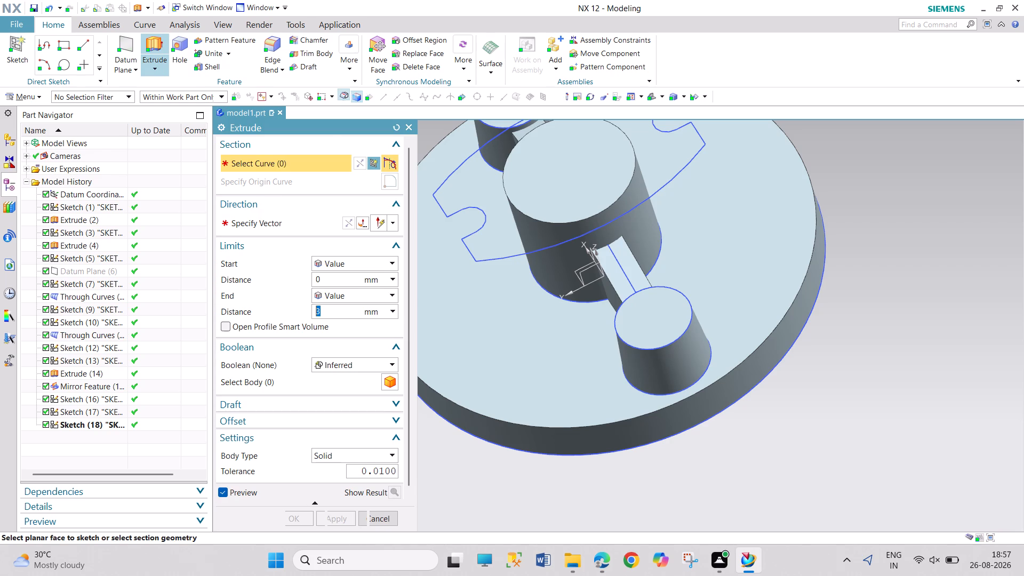
pyautogui.click(502, 258)
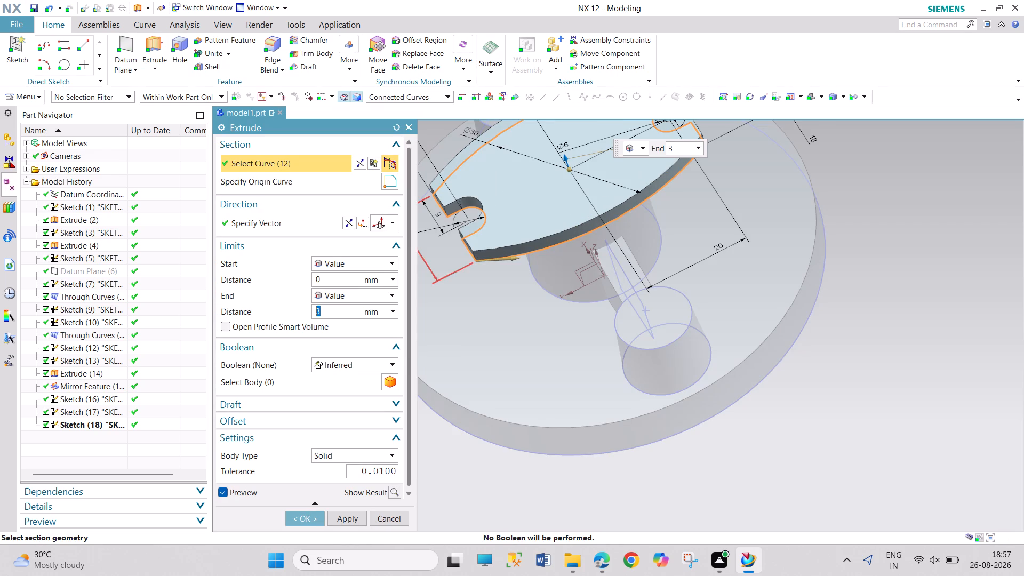
pyautogui.press('6')
pyautogui.press('Return')
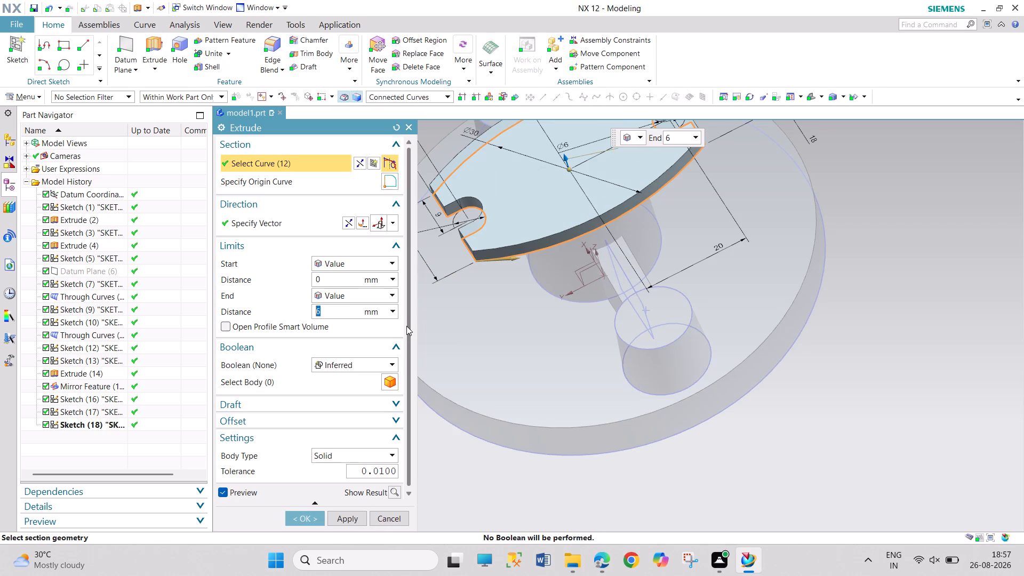
pyautogui.click(311, 520)
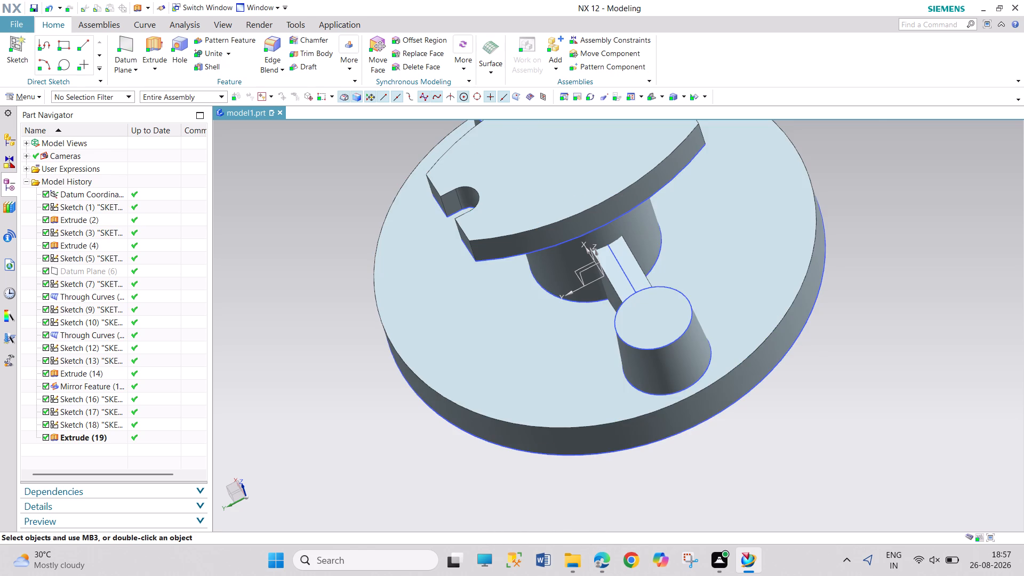
# Create a new sketch on the top face of the notched flange.
pyautogui.scroll(1, 553, 489)
pyautogui.scroll(-5, 571, 484)
pyautogui.scroll(2, 582, 477)
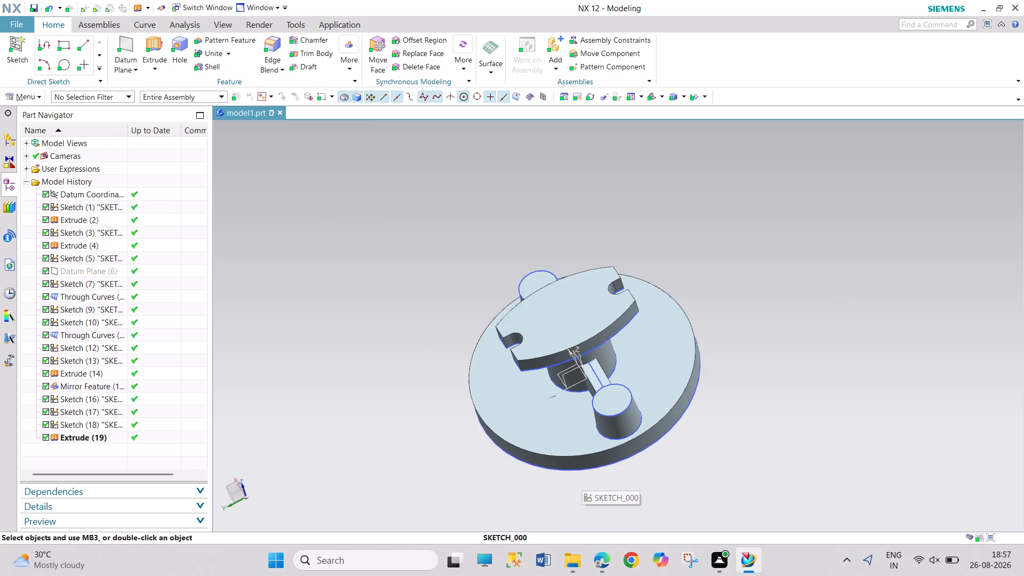
pyautogui.click(37, 100)
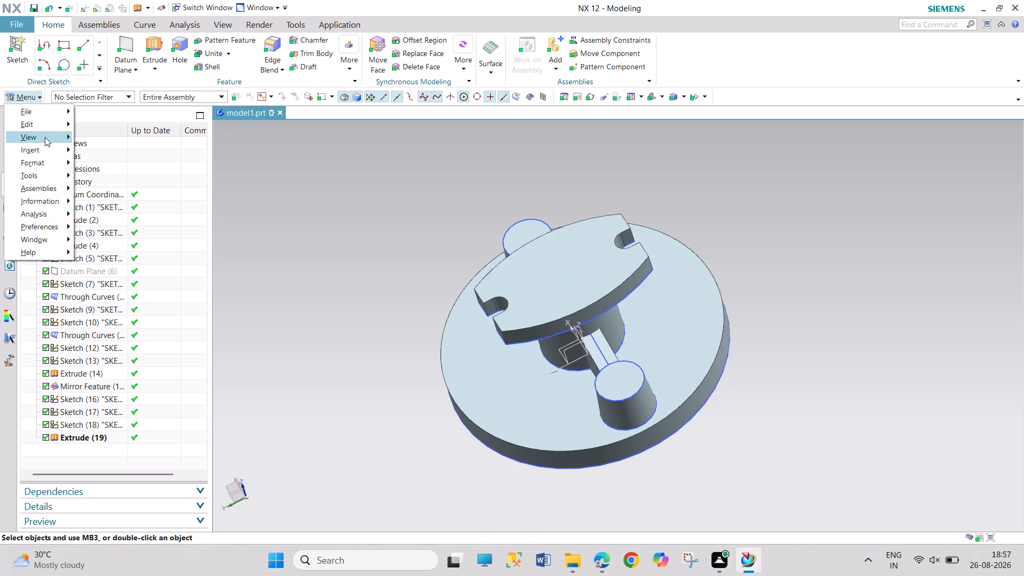
pyautogui.click(51, 155)
pyautogui.click(103, 167)
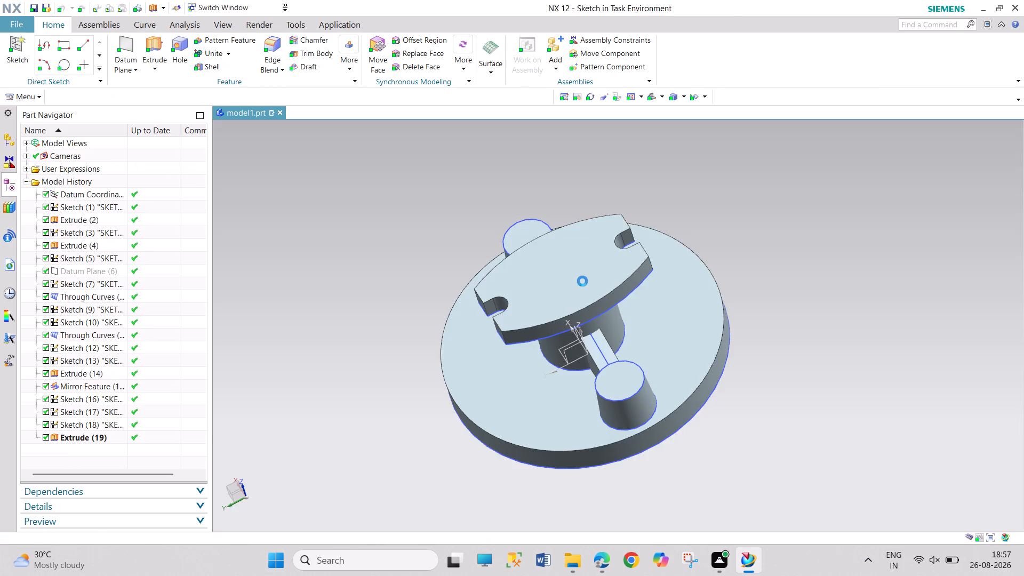
pyautogui.click(576, 287)
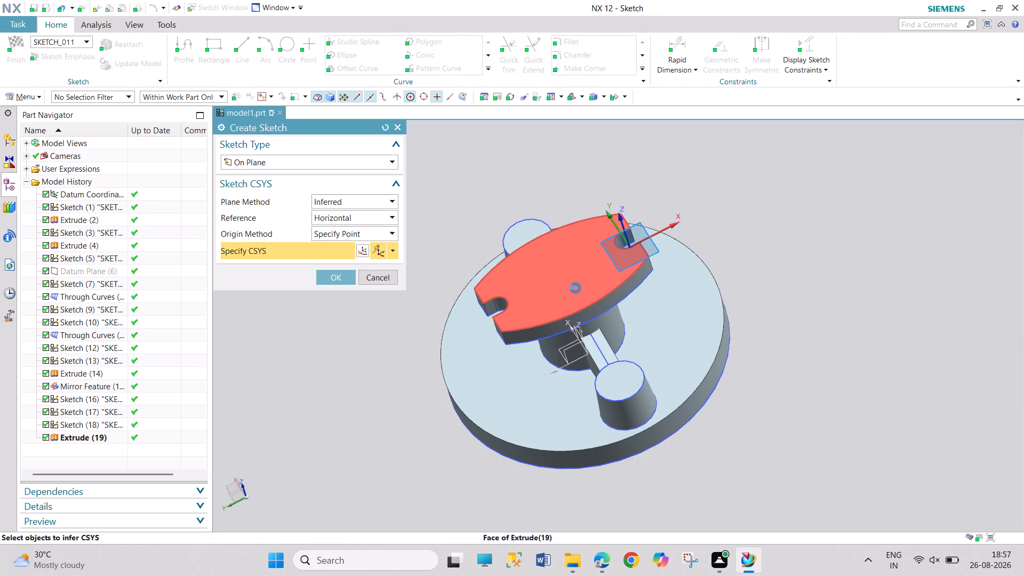
pyautogui.click(337, 279)
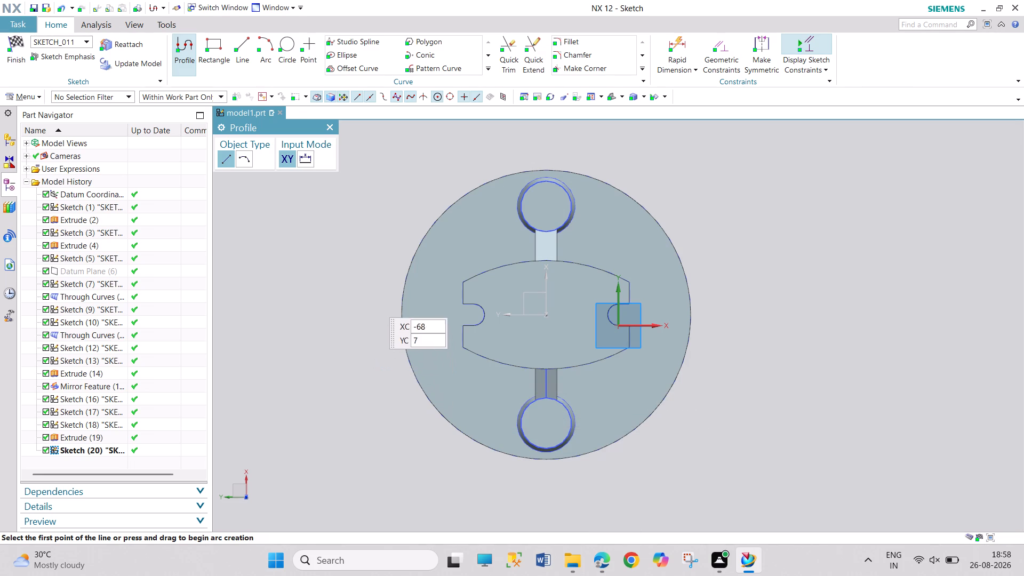
# Draw a 16 mm diameter circle centred on the datum coordinate system's origin.
pyautogui.click(290, 63)
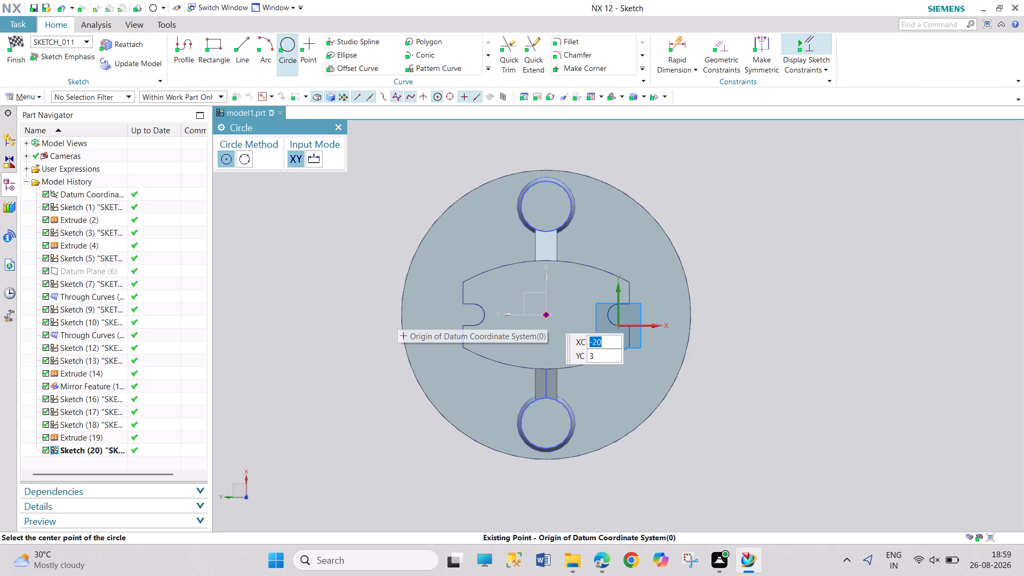
pyautogui.click(548, 315)
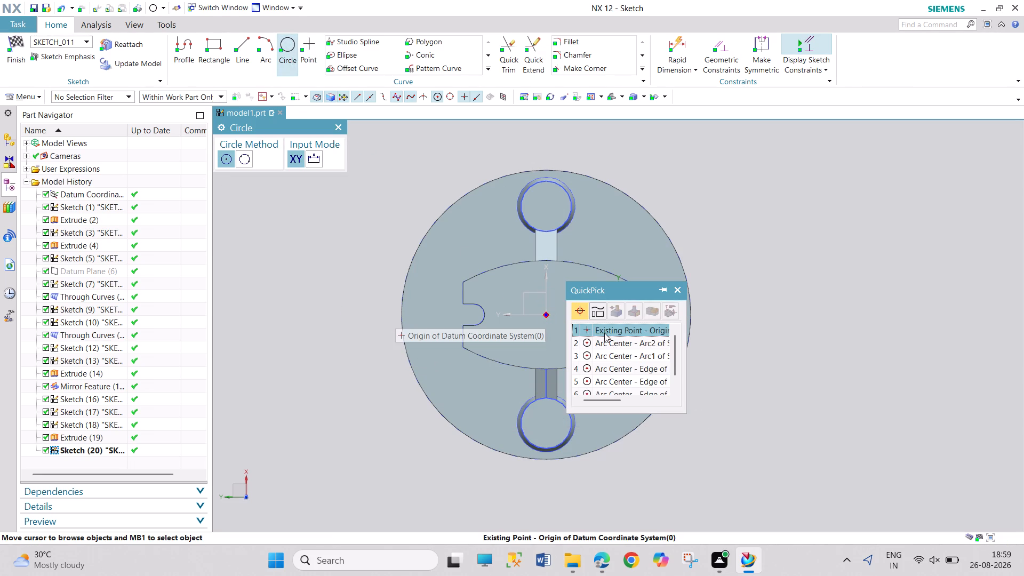
pyautogui.click(605, 332)
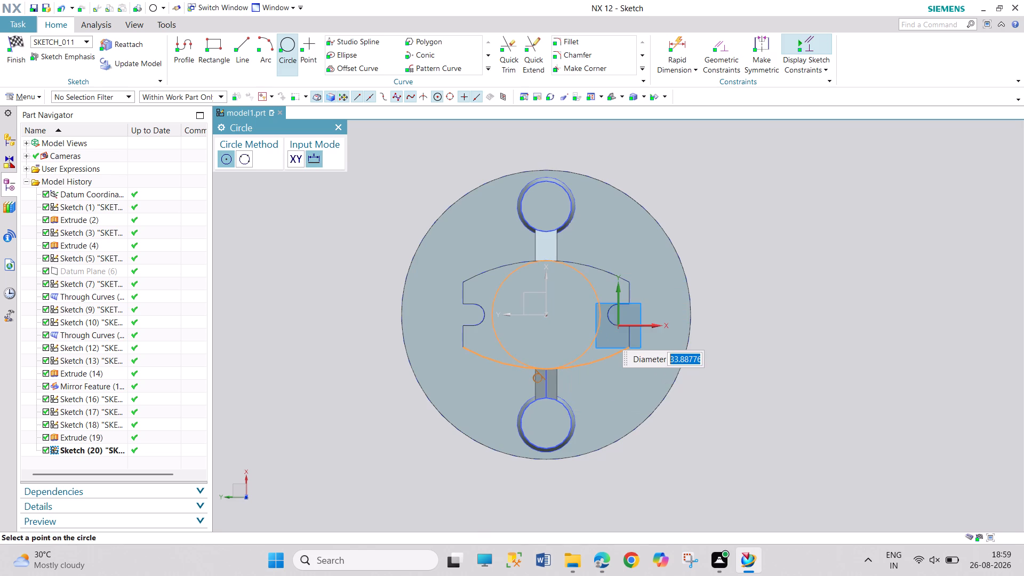
pyautogui.write('16')
pyautogui.press('Return')
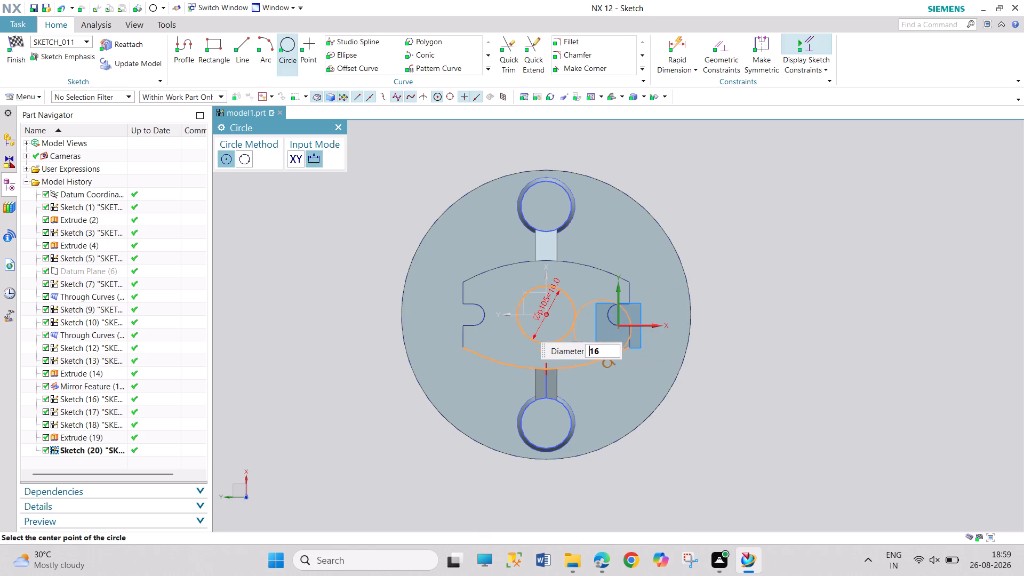
pyautogui.click(338, 131)
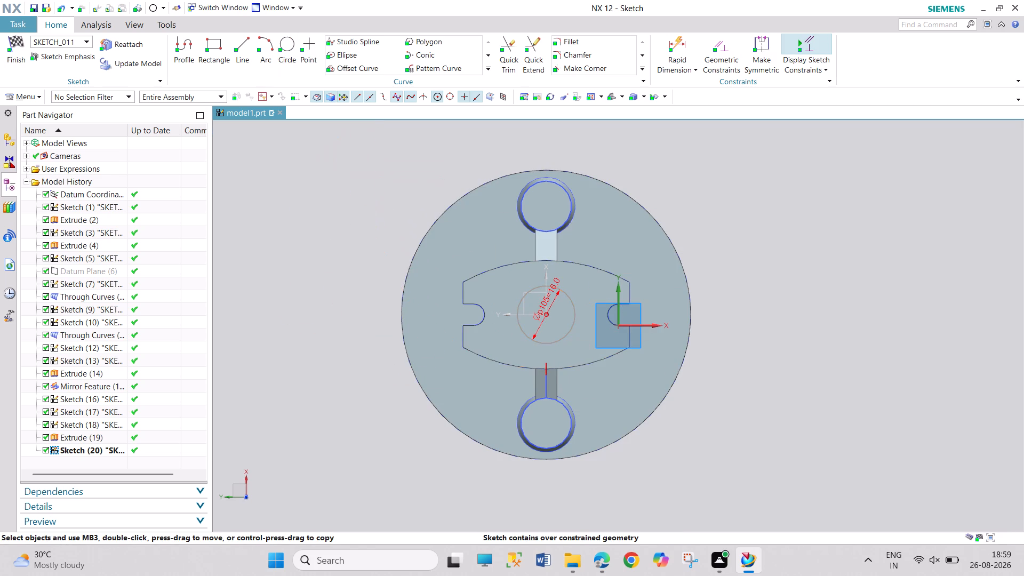
# Move the circle's diameter dimension outside the round base's outline.
pyautogui.moveTo(558, 284); pyautogui.dragTo(739, 217)
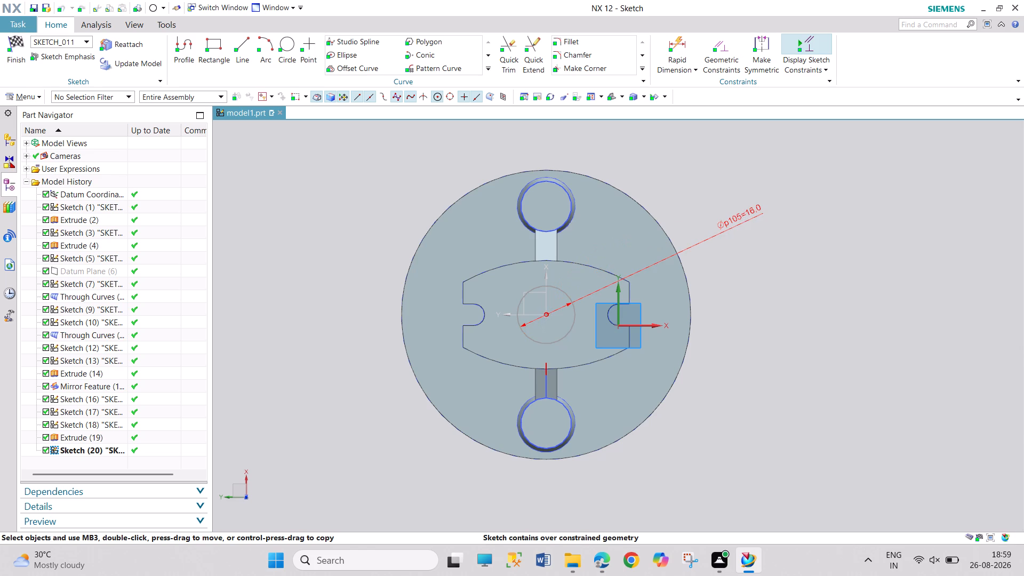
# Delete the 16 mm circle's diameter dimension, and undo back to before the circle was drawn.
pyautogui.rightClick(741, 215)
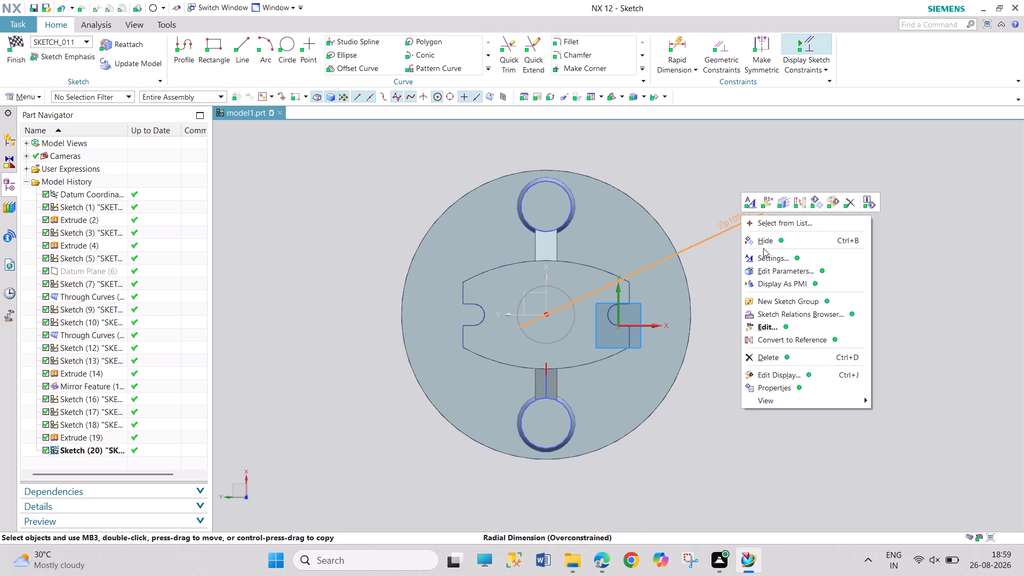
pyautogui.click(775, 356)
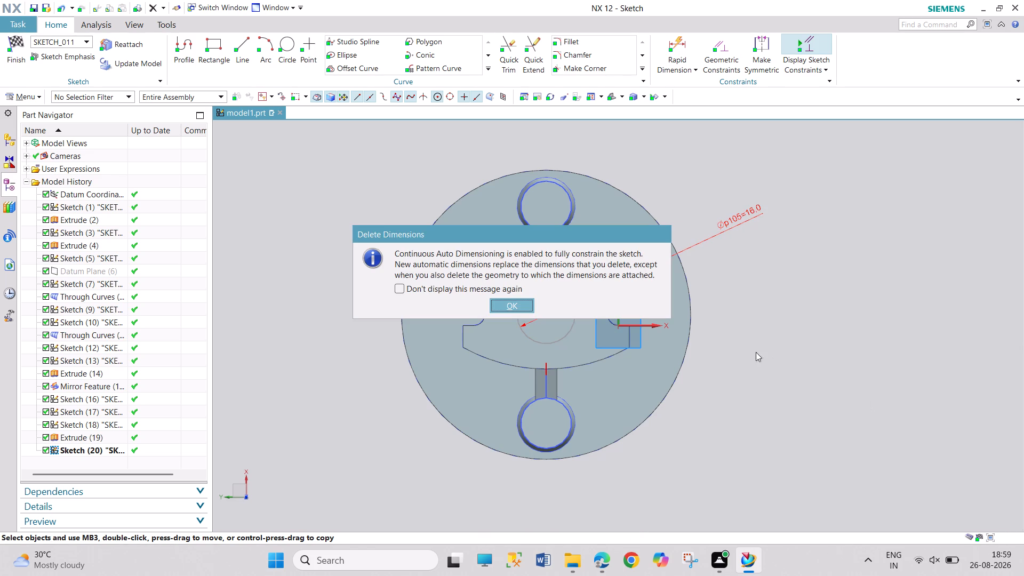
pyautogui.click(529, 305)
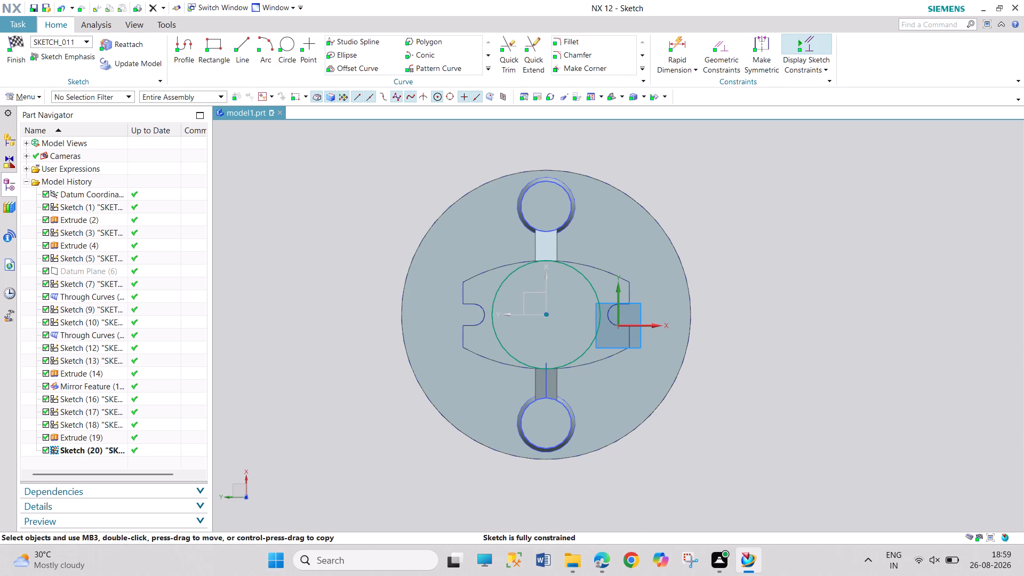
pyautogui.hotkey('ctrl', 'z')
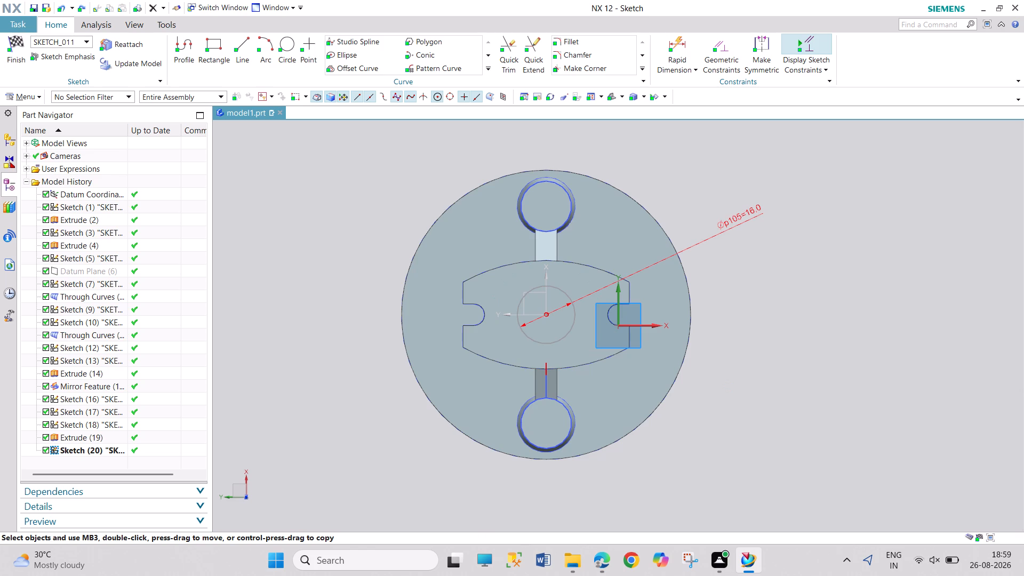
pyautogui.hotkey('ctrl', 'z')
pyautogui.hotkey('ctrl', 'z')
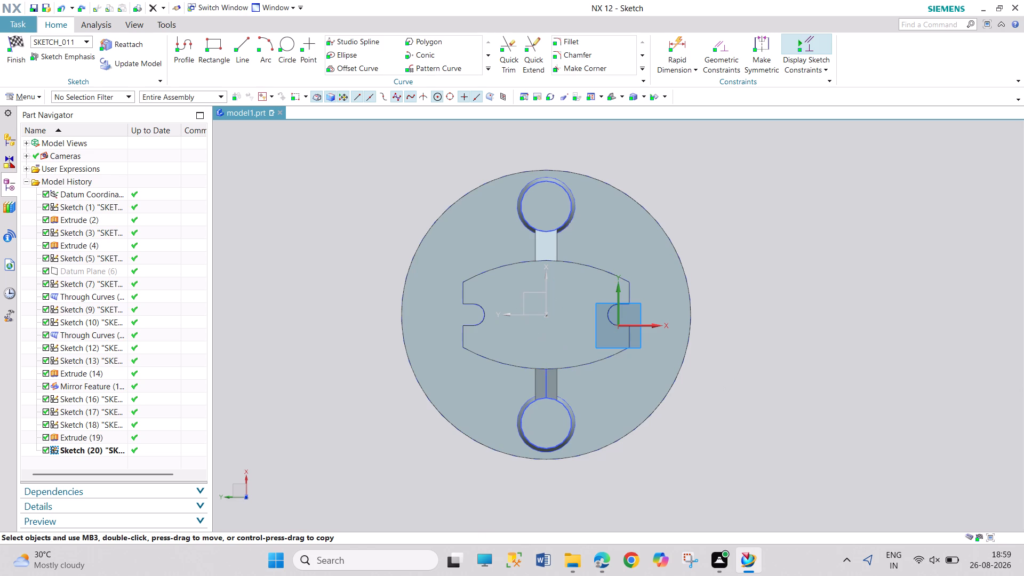
# Draw a 16 mm diameter circle centred on the datum coordinate system's origin.
pyautogui.click(287, 50)
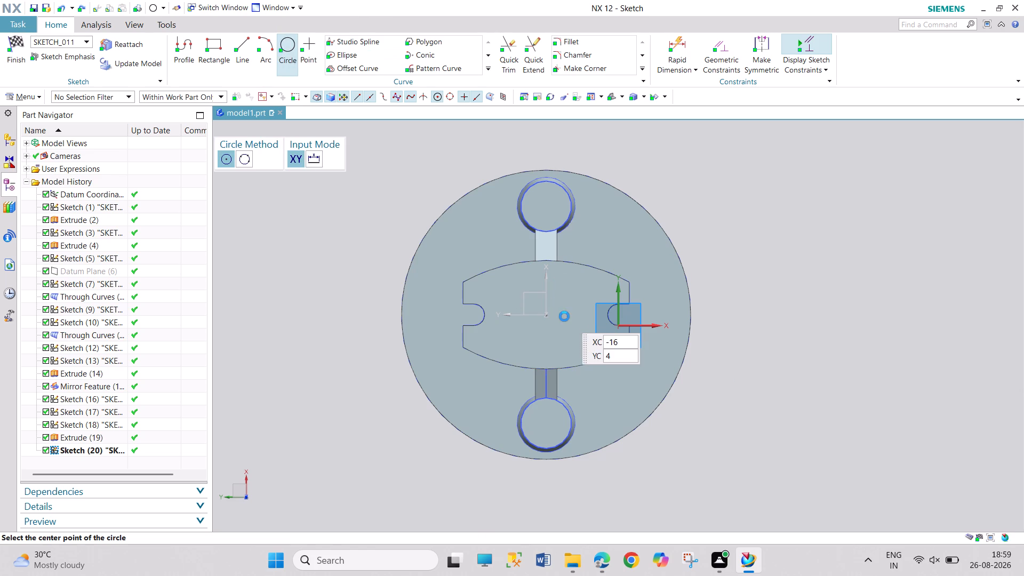
pyautogui.click(547, 315)
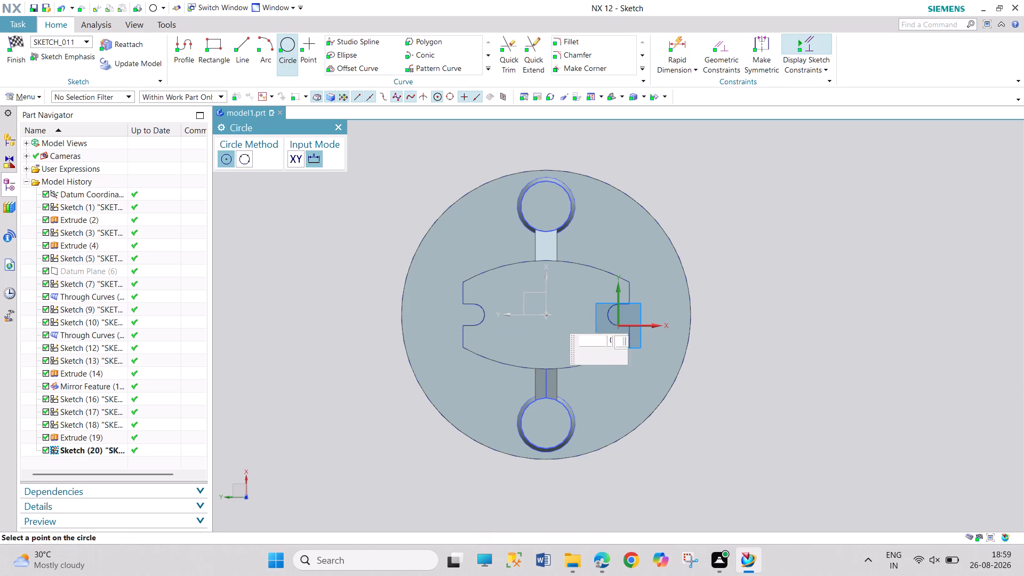
pyautogui.write('16')
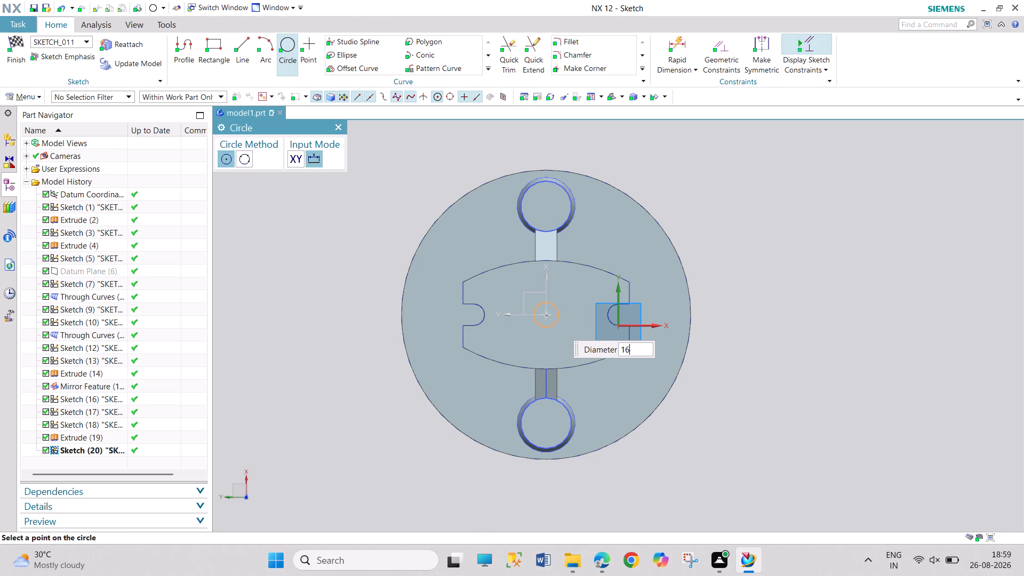
pyautogui.press('Return')
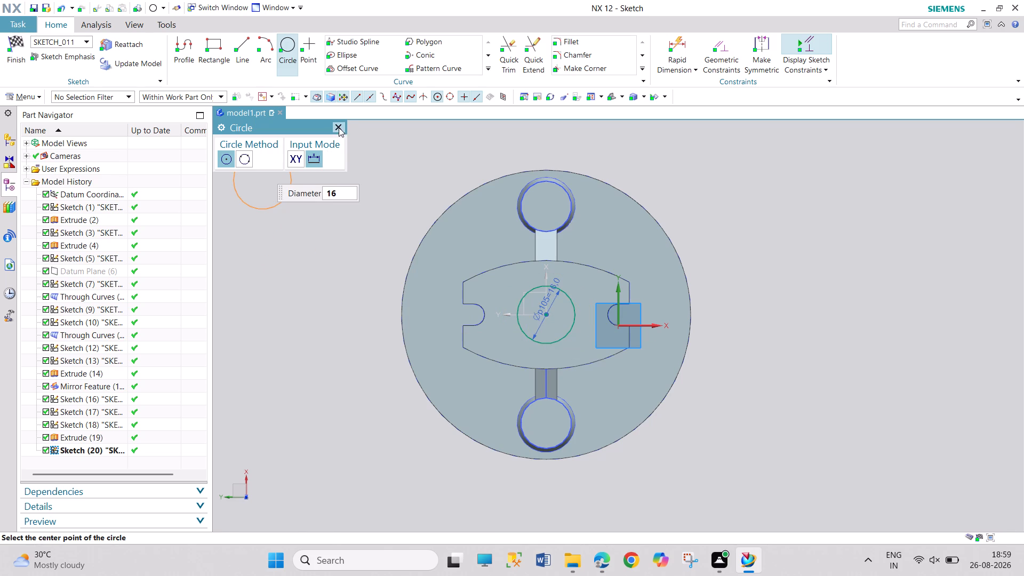
pyautogui.click(339, 127)
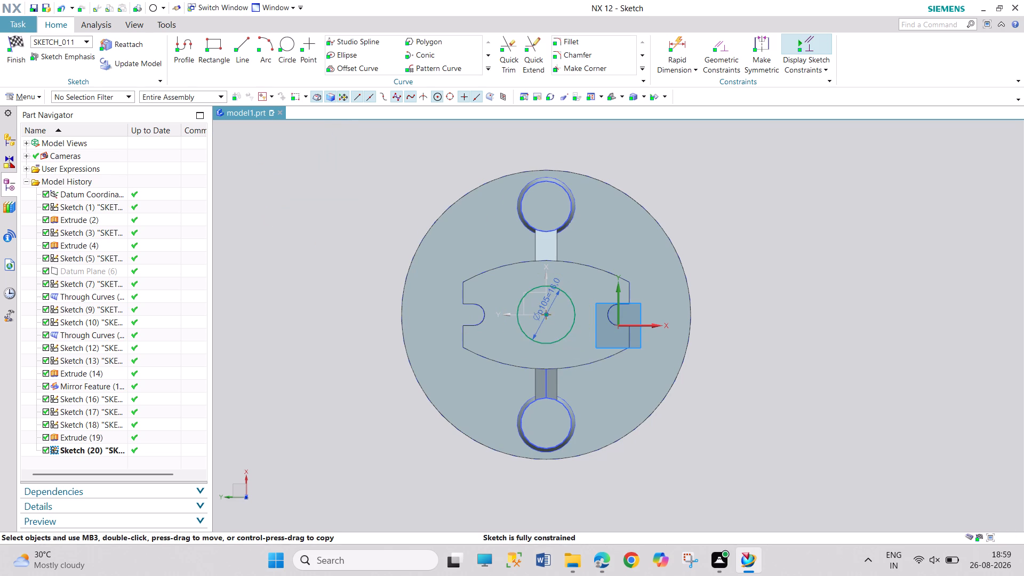
# Move the circle's diameter dimension outside the circle and finish the sketch.
pyautogui.moveTo(556, 284); pyautogui.dragTo(618, 247)
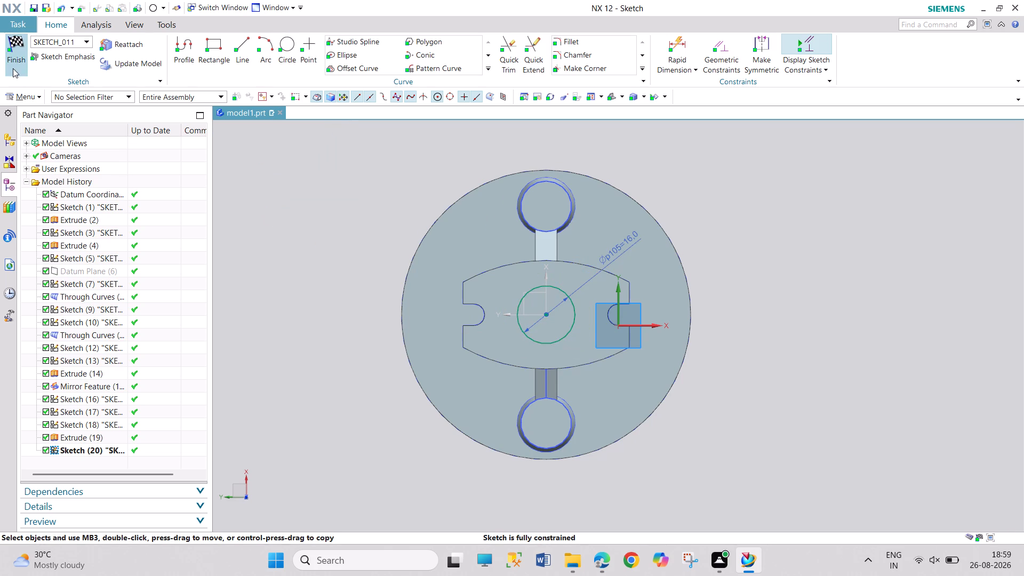
pyautogui.click(13, 68)
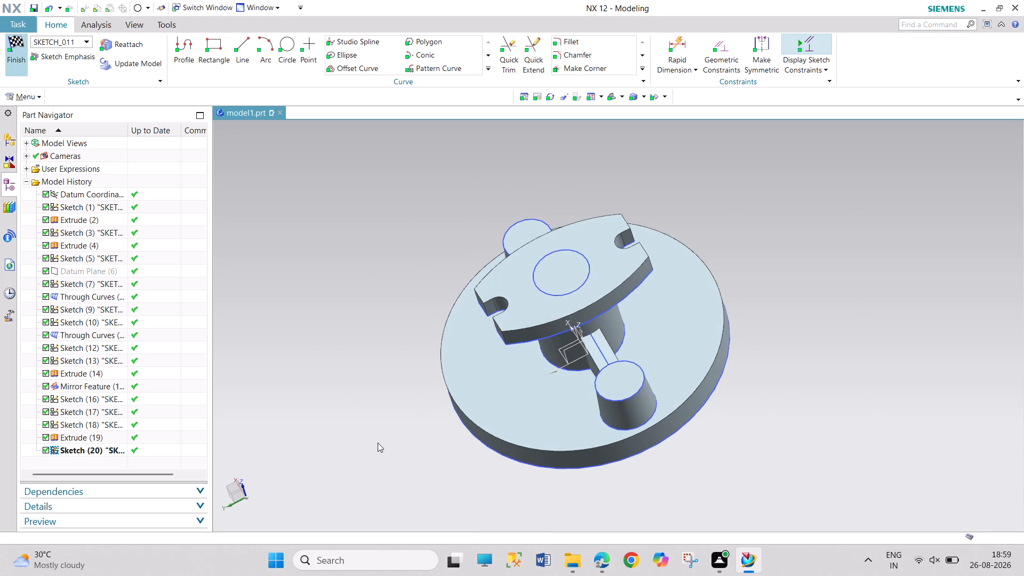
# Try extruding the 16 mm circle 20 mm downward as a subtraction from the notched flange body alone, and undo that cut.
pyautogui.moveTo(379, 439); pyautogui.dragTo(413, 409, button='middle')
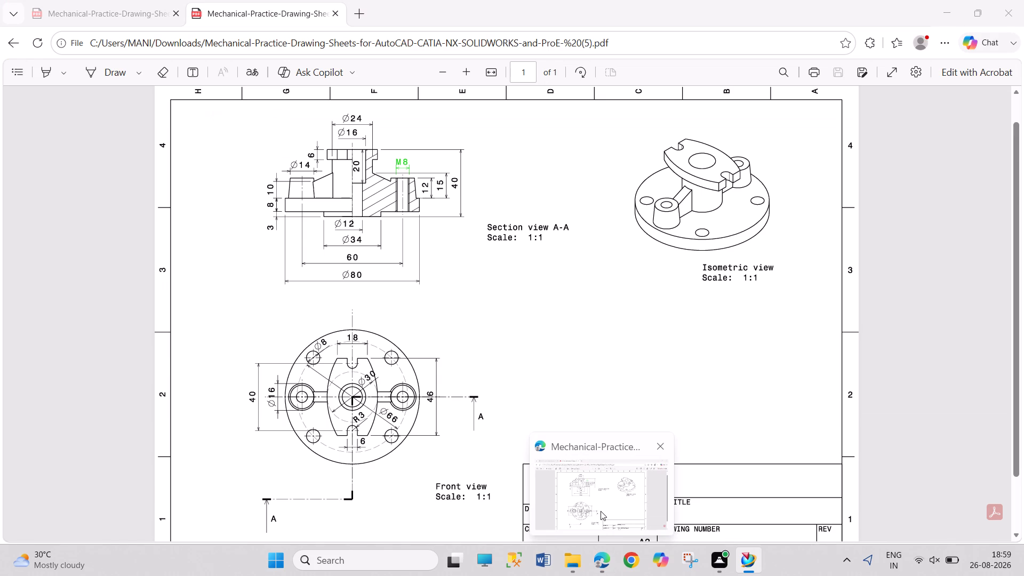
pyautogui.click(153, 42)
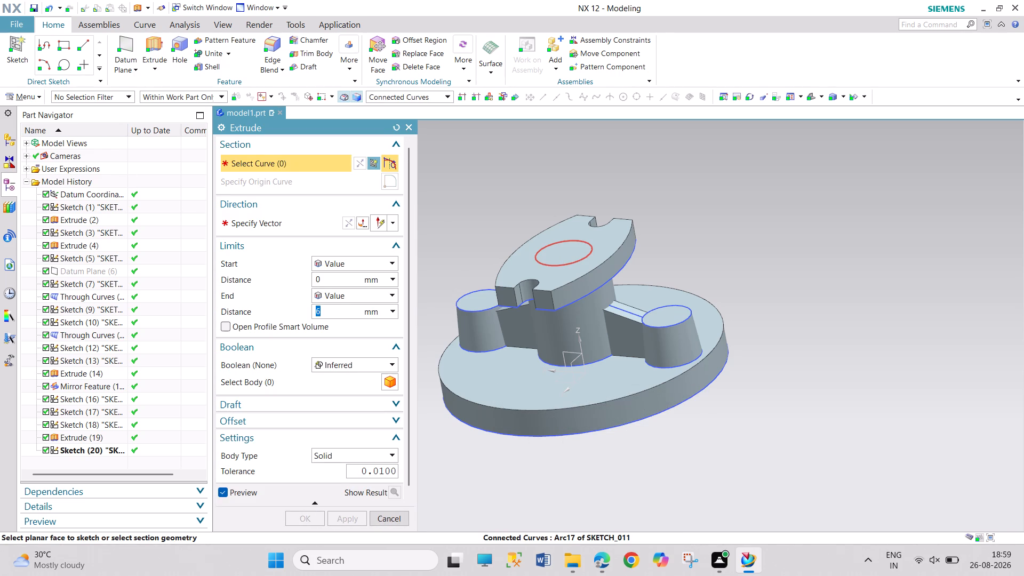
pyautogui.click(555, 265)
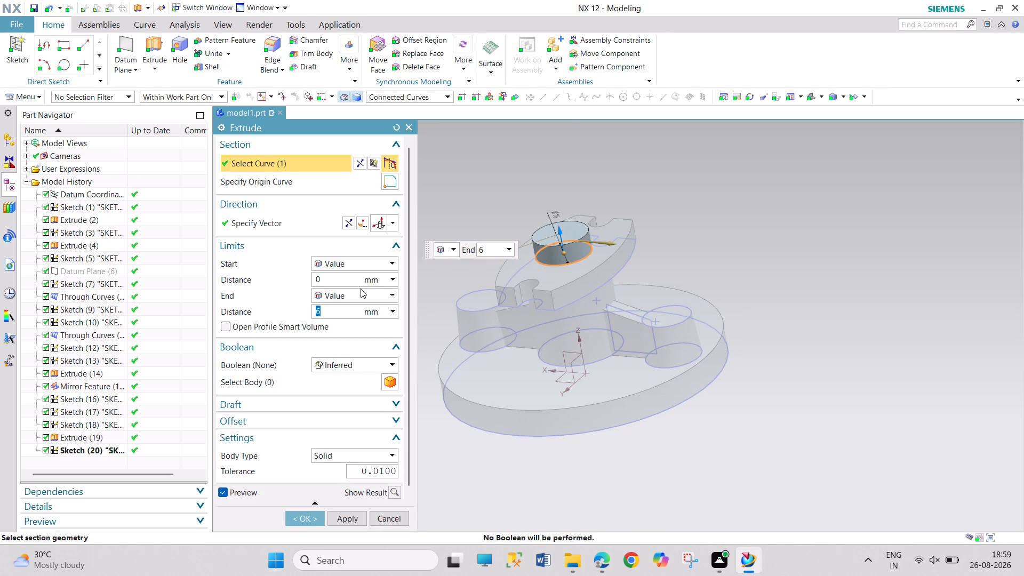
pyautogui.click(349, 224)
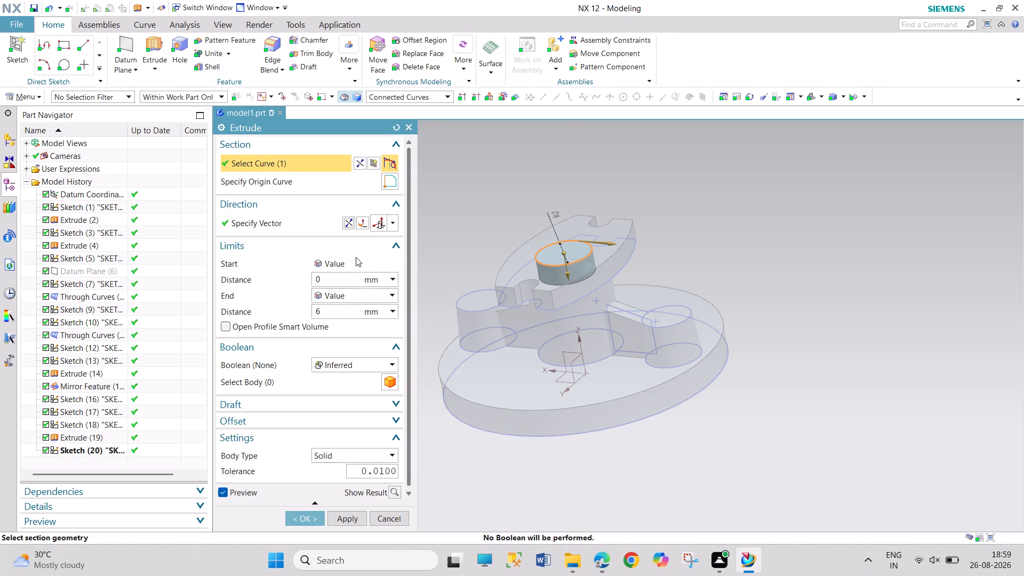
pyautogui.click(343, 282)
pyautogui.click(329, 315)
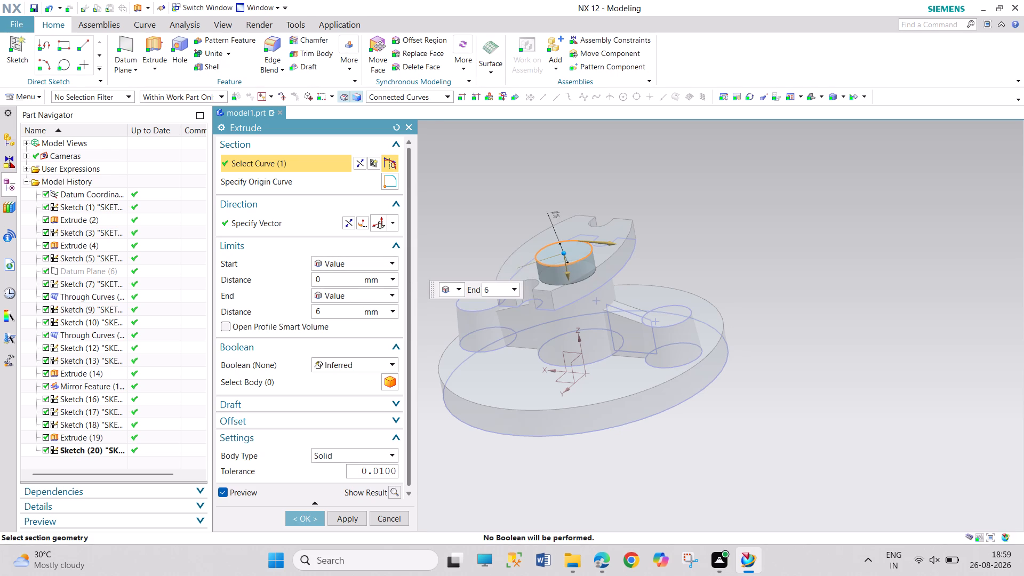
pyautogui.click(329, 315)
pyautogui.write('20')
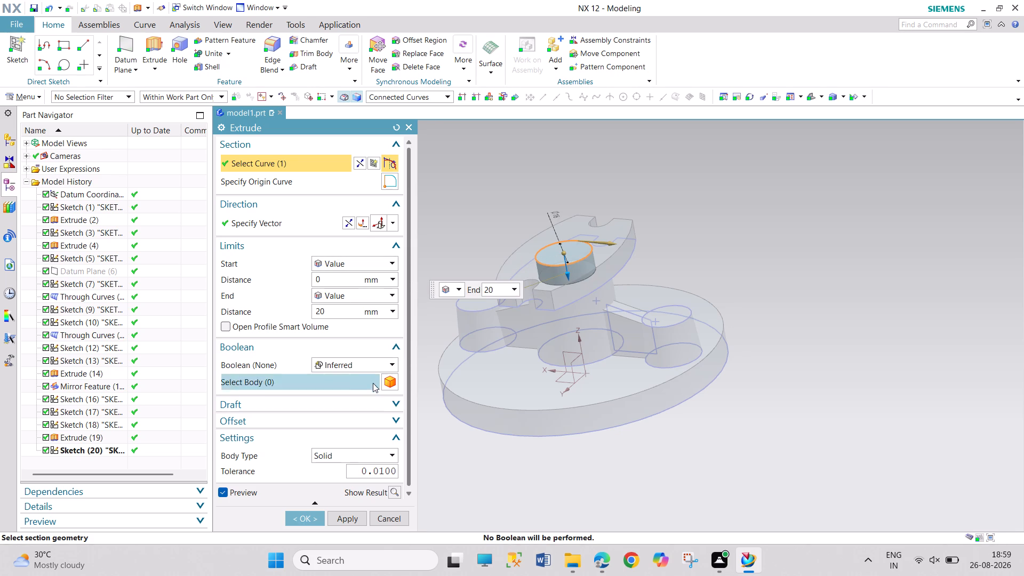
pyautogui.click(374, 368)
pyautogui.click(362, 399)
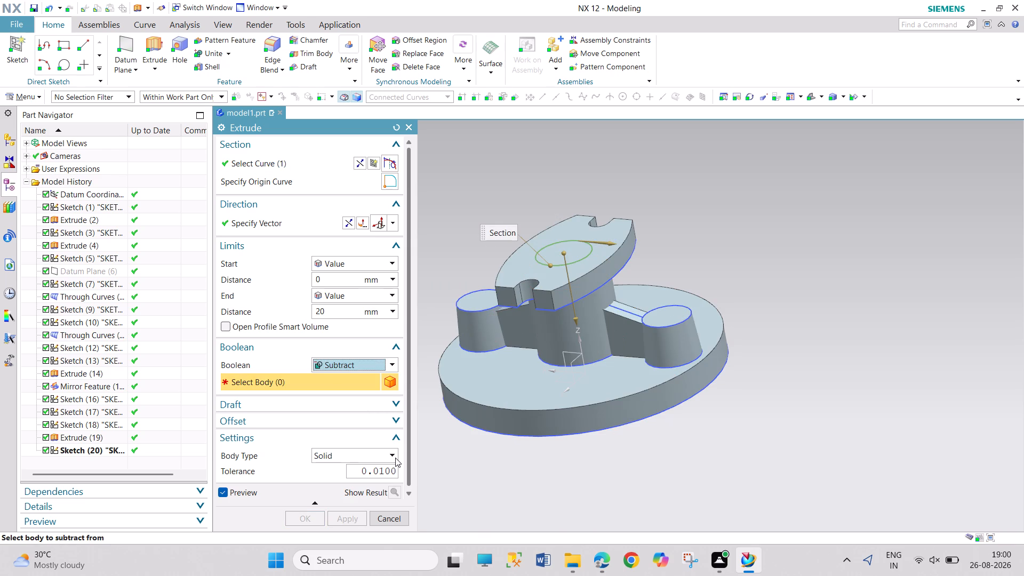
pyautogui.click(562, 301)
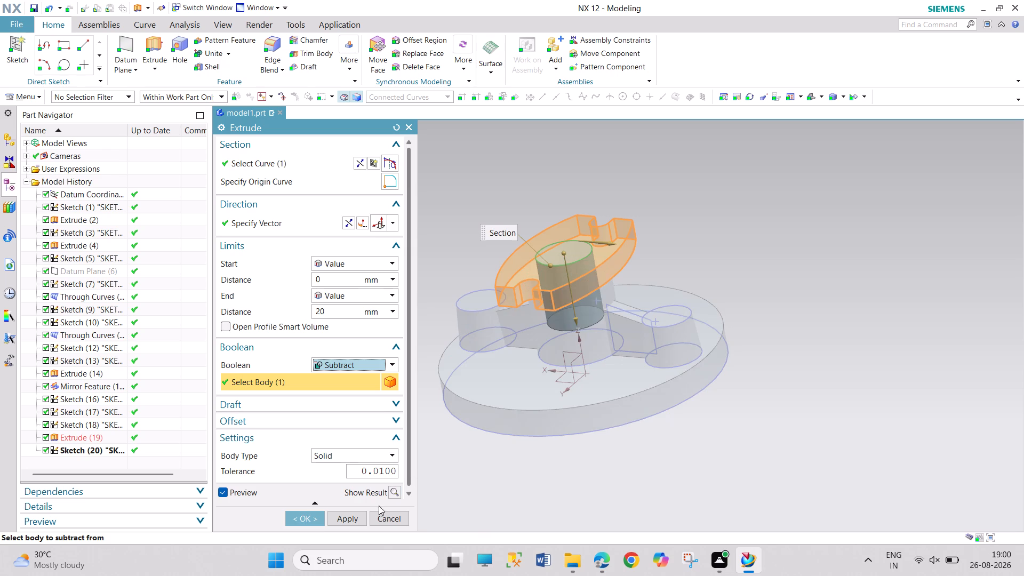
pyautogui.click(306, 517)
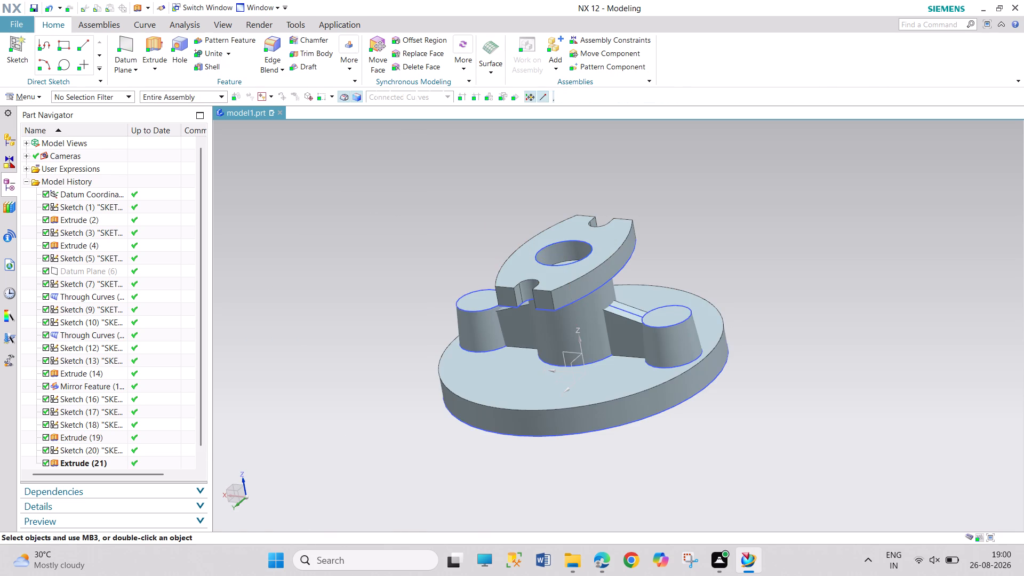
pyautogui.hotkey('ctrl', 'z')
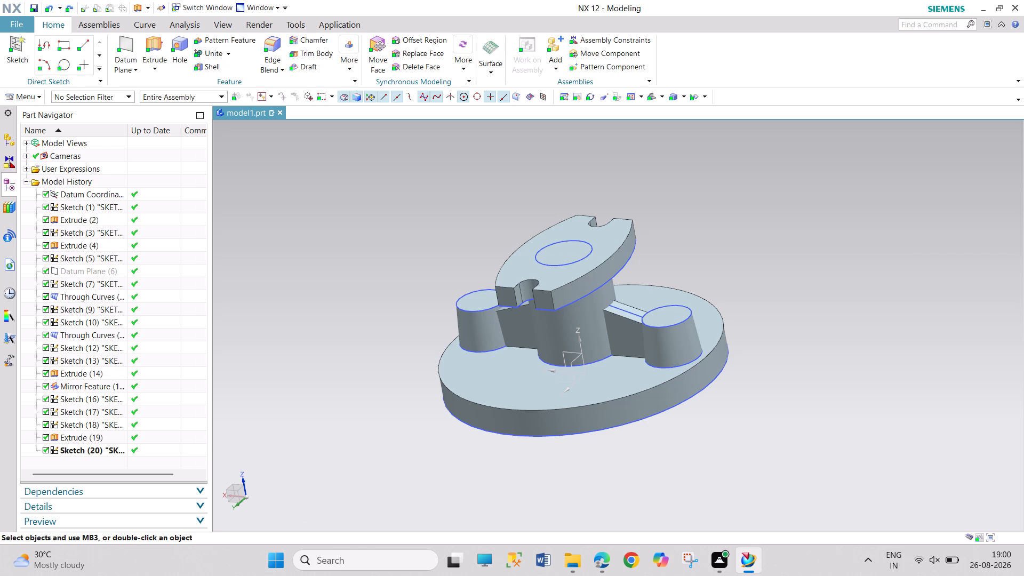
# Unite the notched flange as target with the round base and central boss body as tool.
pyautogui.click(203, 56)
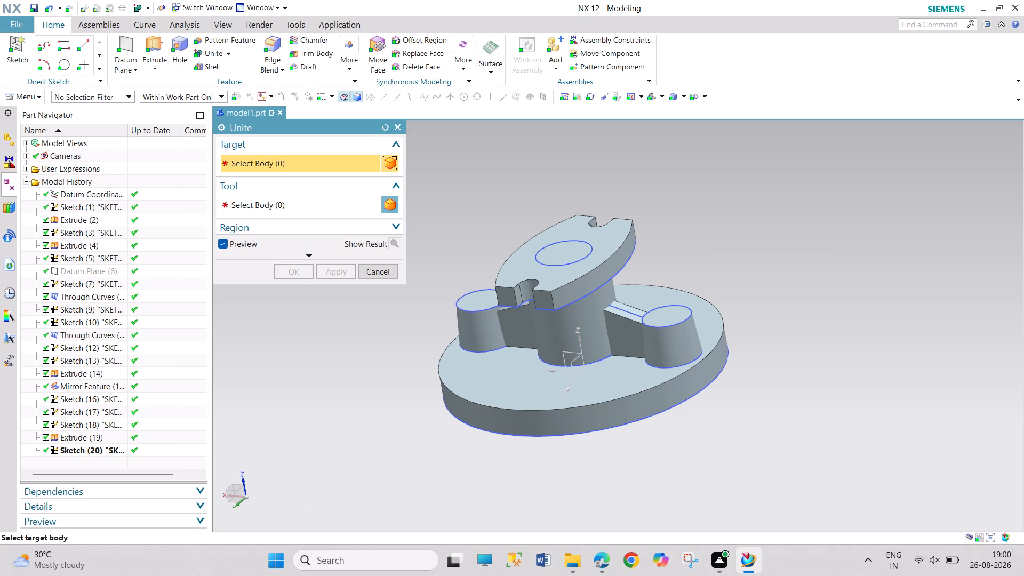
pyautogui.click(573, 292)
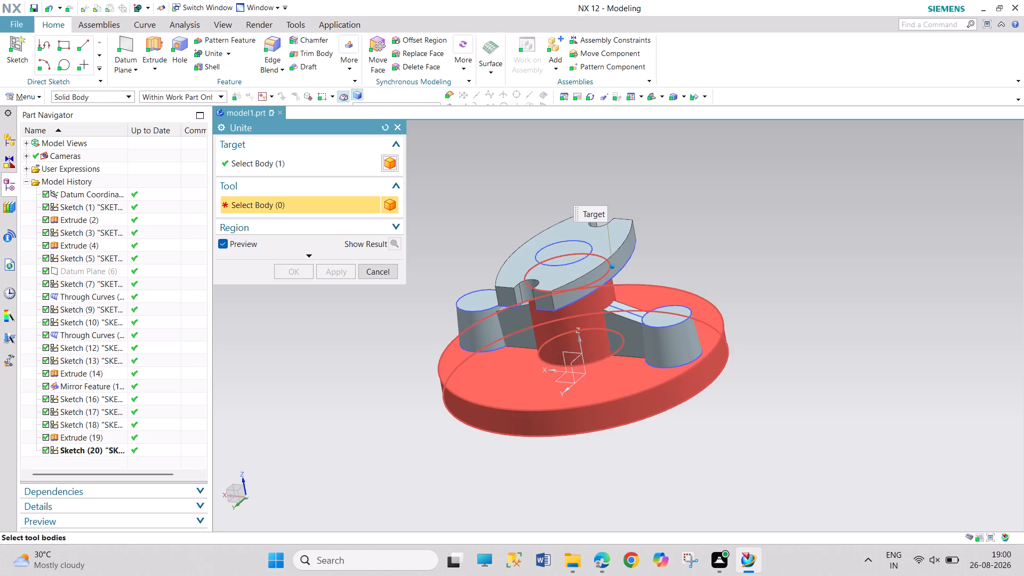
pyautogui.click(583, 318)
pyautogui.click(300, 275)
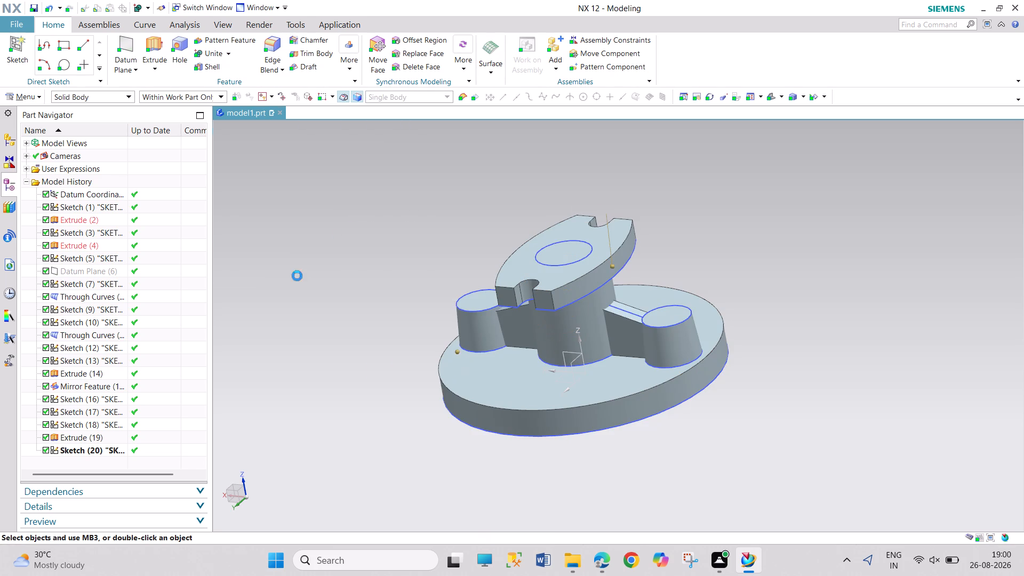
# Extrude the 16 mm circle from 0 to 20 mm downward, subtracting it from the united flange and base body.
pyautogui.click(161, 43)
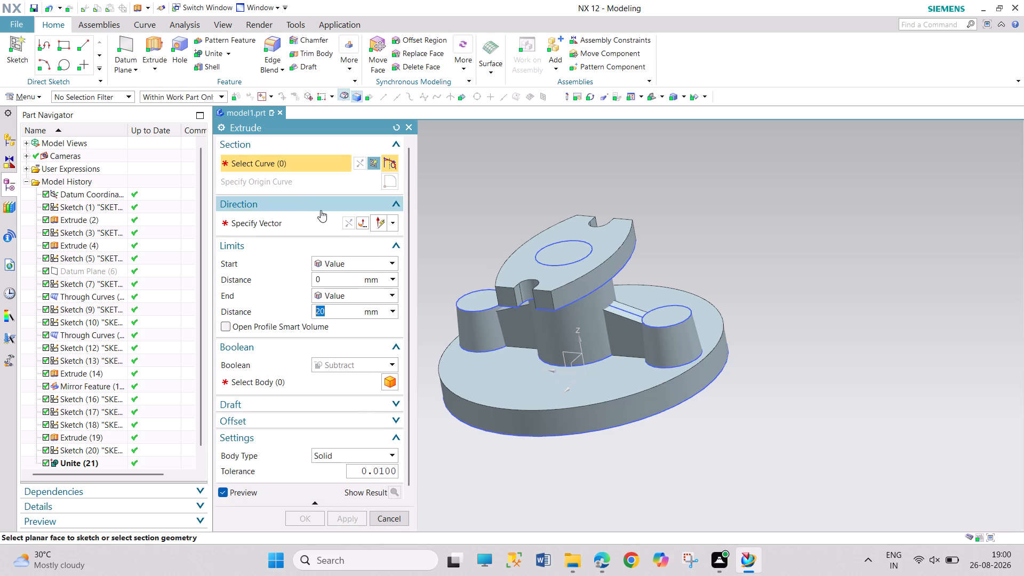
pyautogui.click(585, 259)
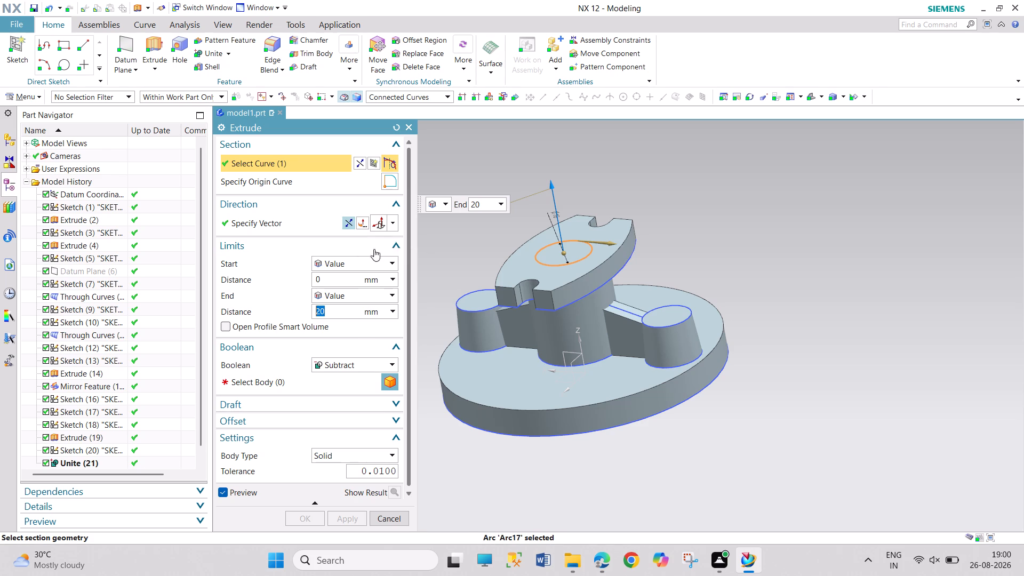
pyautogui.click(361, 379)
pyautogui.click(567, 304)
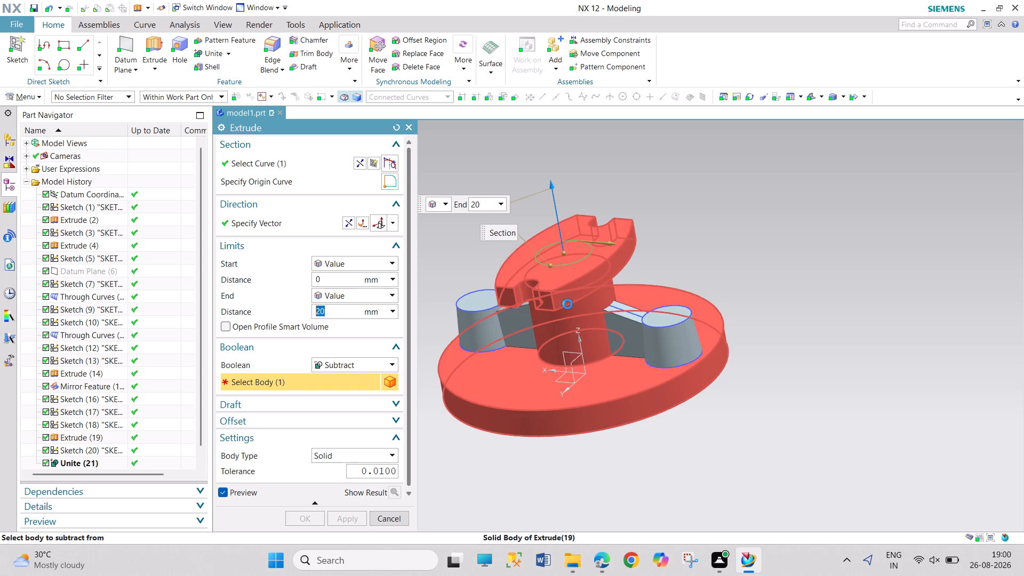
pyautogui.click(349, 222)
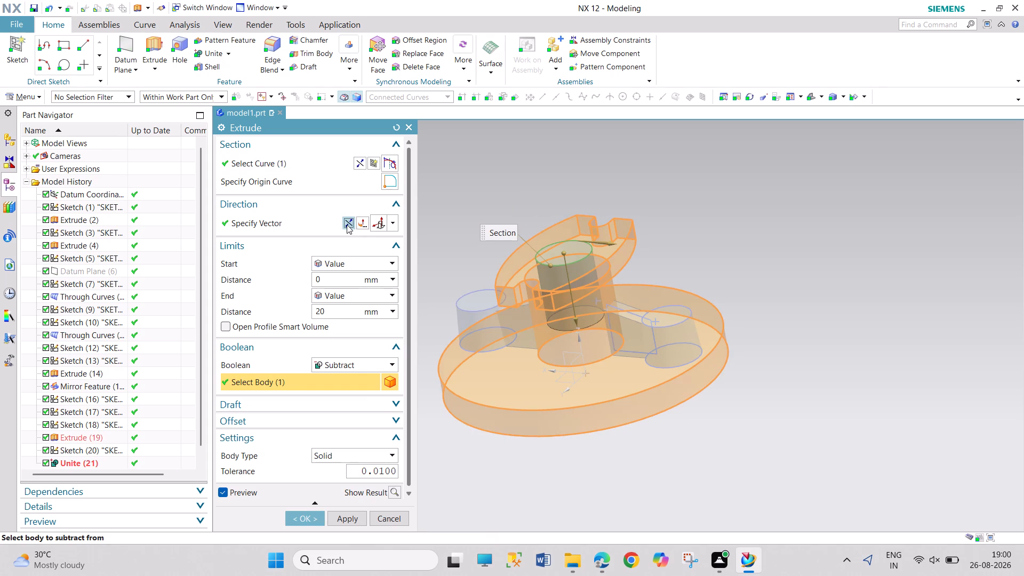
pyautogui.click(306, 516)
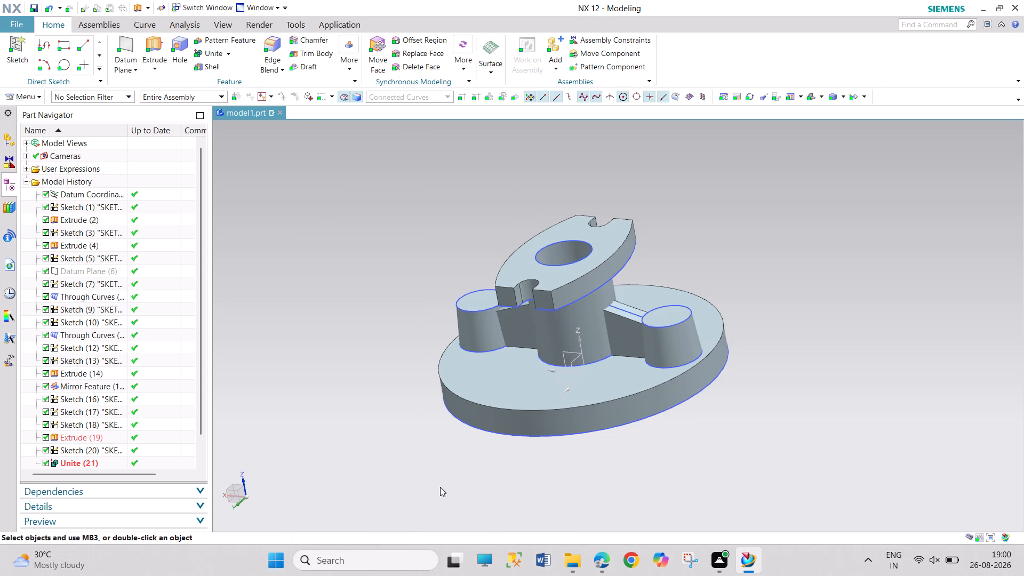
# Create a new sketch in the task environment on the default XY plane at the datum origin.
pyautogui.moveTo(524, 473); pyautogui.dragTo(483, 387, button='middle')
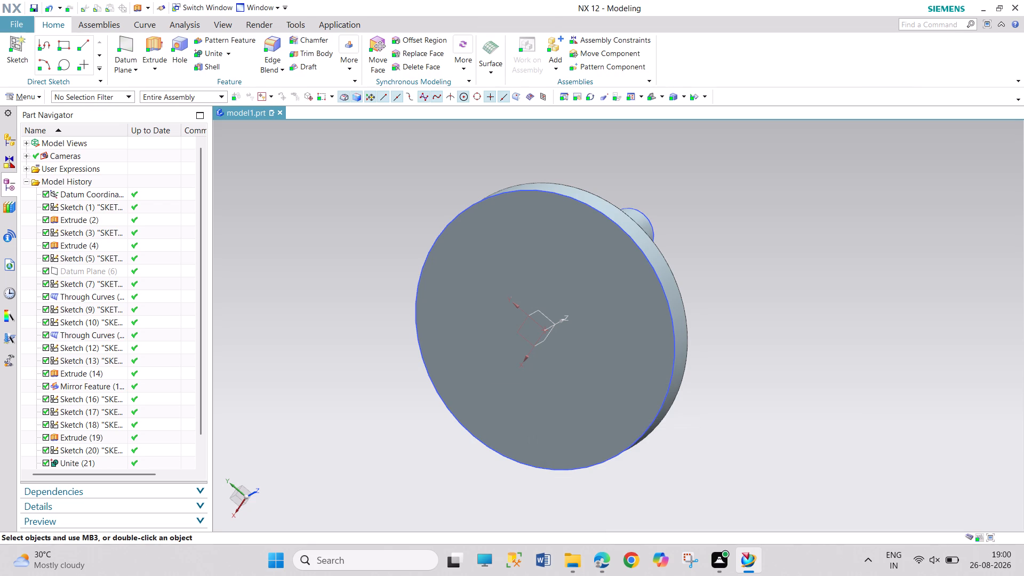
pyautogui.click(31, 98)
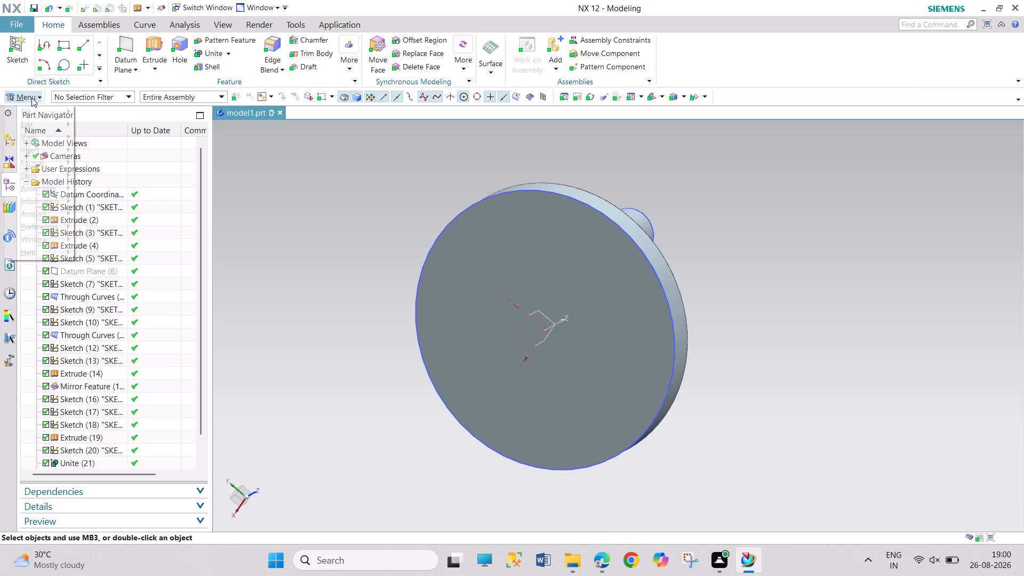
pyautogui.click(39, 146)
pyautogui.click(99, 163)
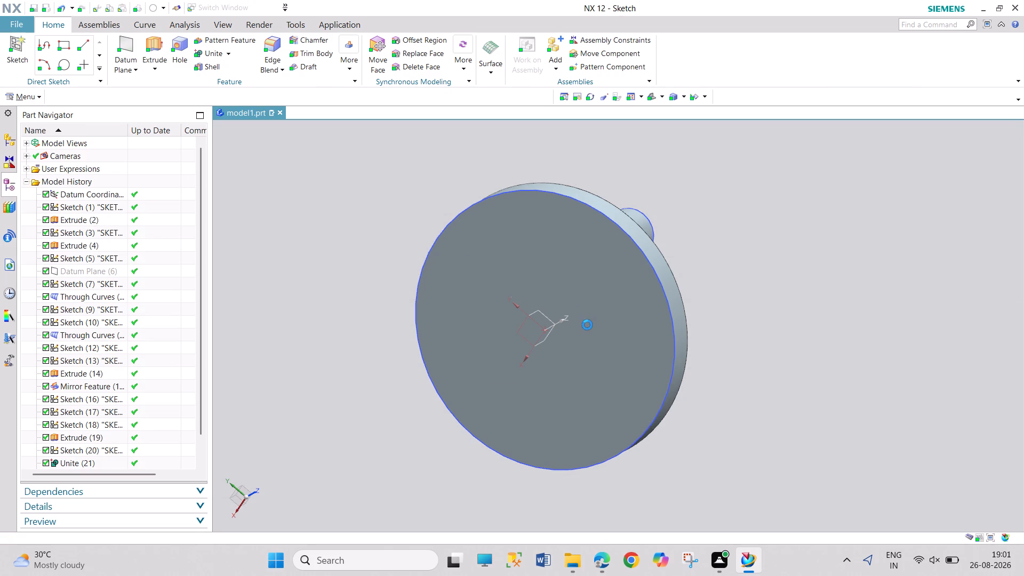
pyautogui.click(339, 276)
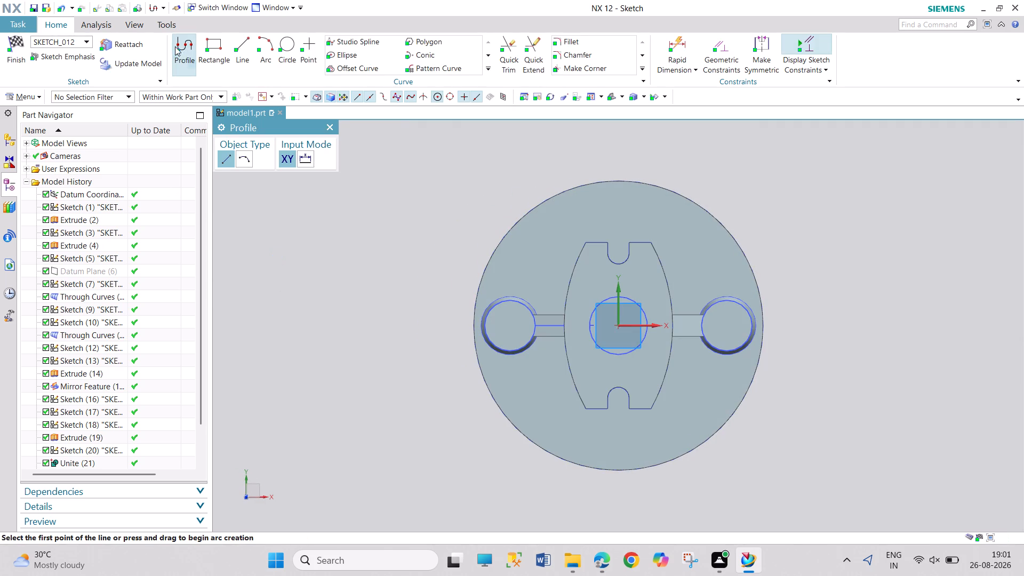
# Sketch a 12 mm diameter circle centred on the sketch origin and finish the sketch.
pyautogui.click(281, 41)
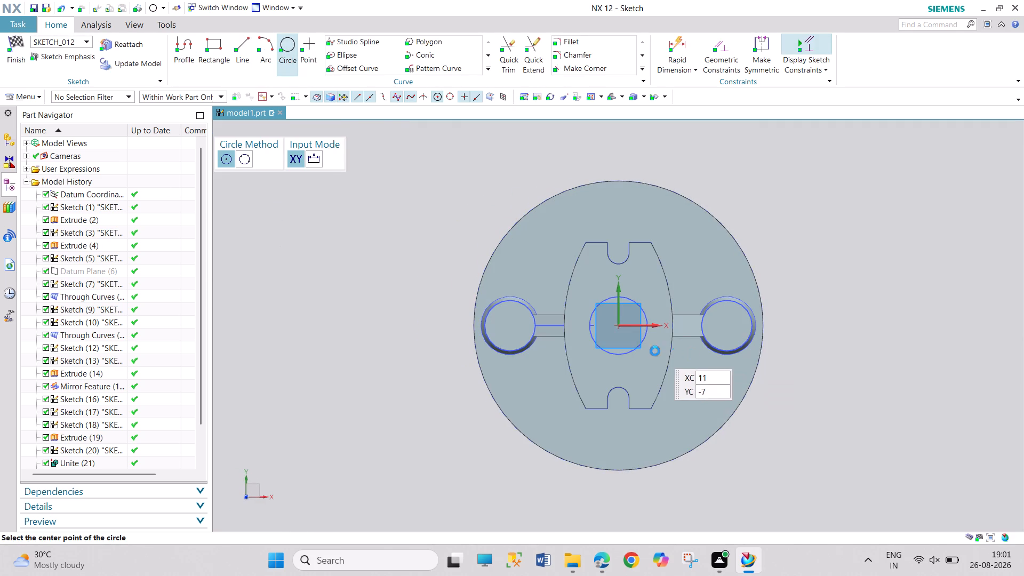
pyautogui.click(619, 324)
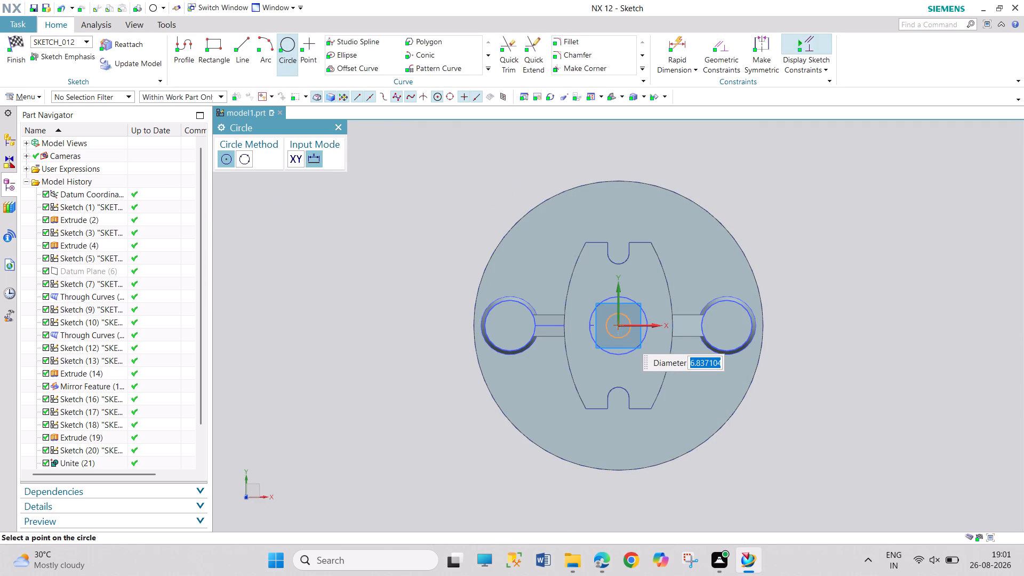
pyautogui.write('12')
pyautogui.press('Return')
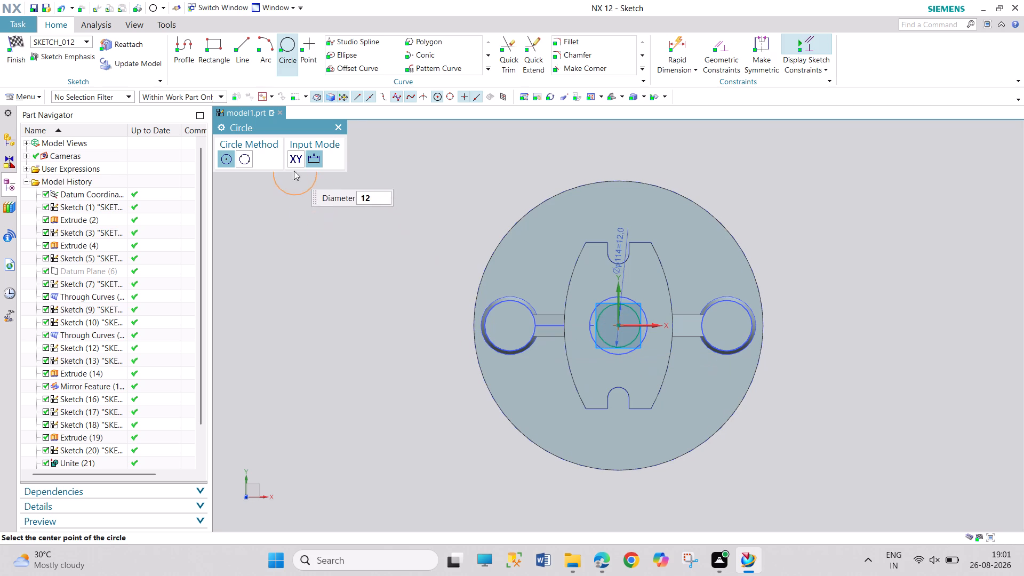
pyautogui.click(338, 130)
pyautogui.click(0, 52)
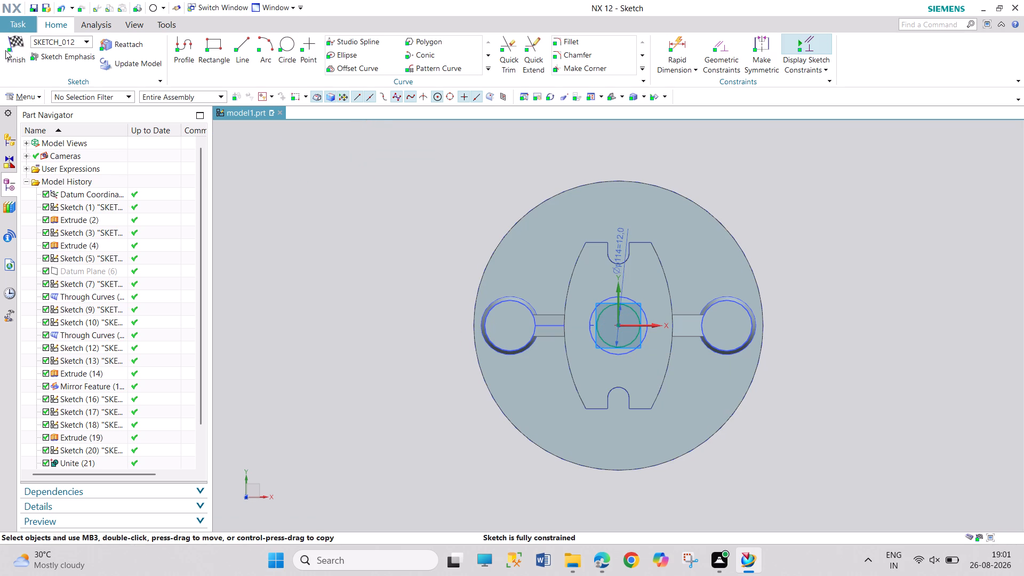
pyautogui.click(13, 52)
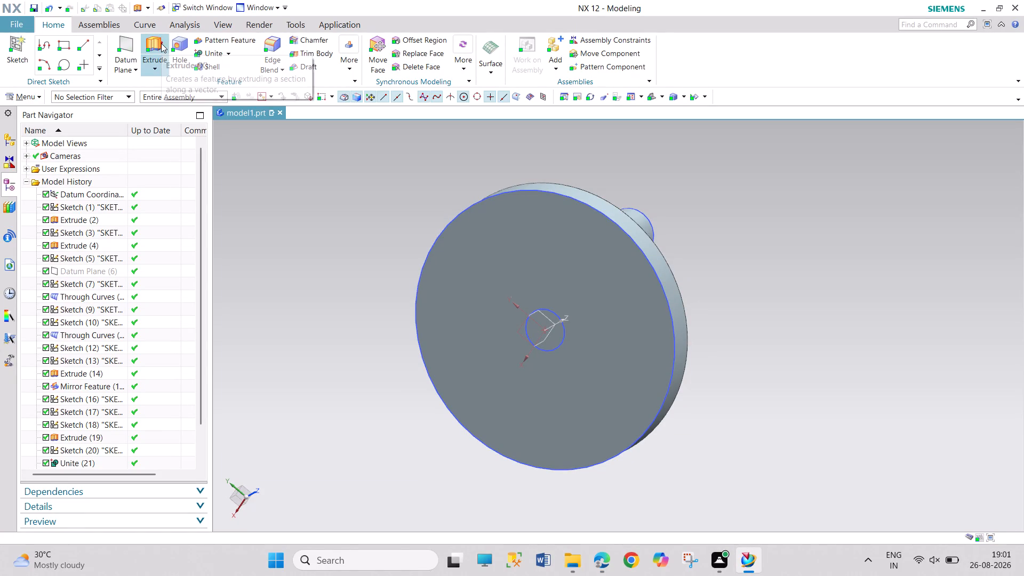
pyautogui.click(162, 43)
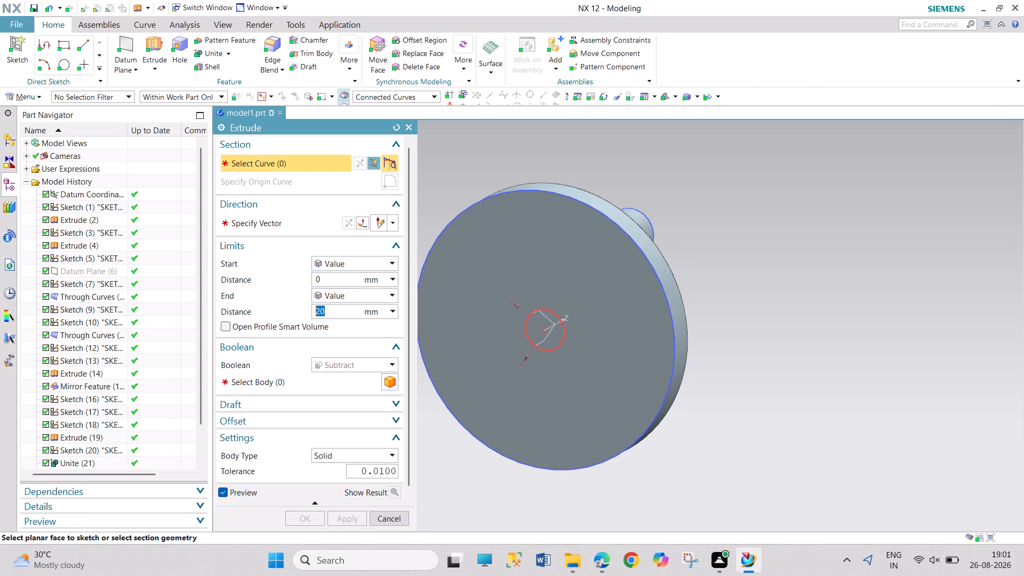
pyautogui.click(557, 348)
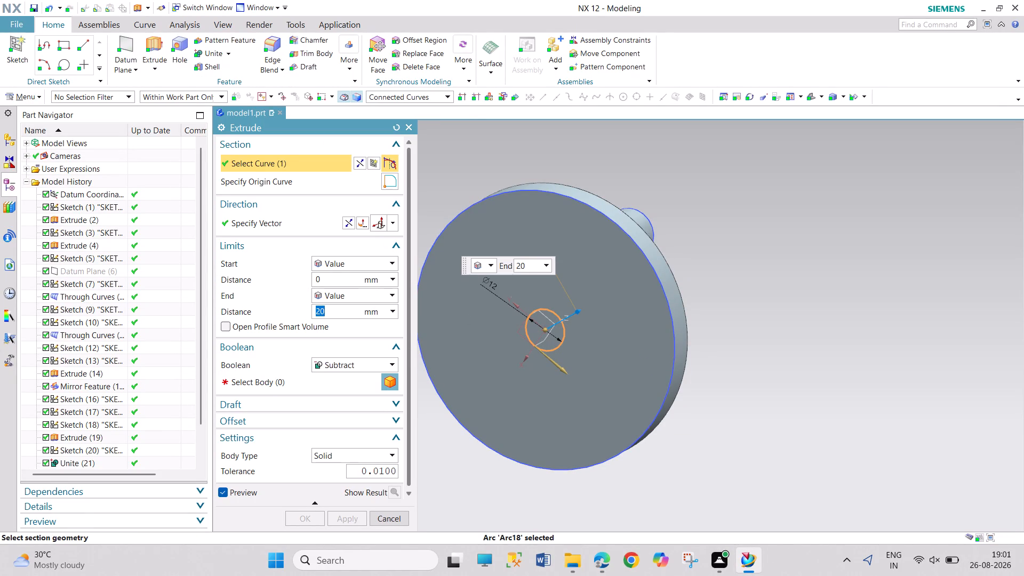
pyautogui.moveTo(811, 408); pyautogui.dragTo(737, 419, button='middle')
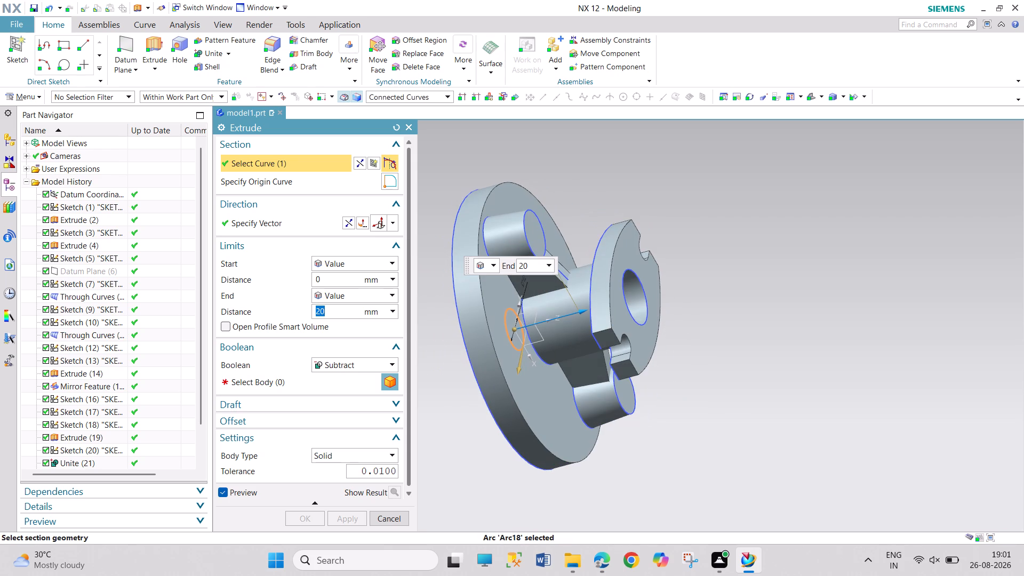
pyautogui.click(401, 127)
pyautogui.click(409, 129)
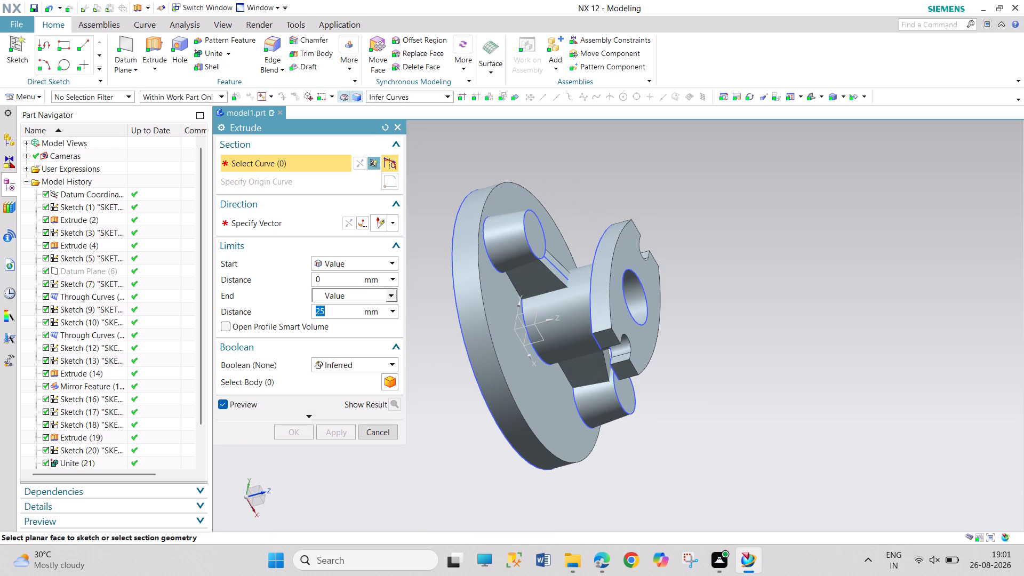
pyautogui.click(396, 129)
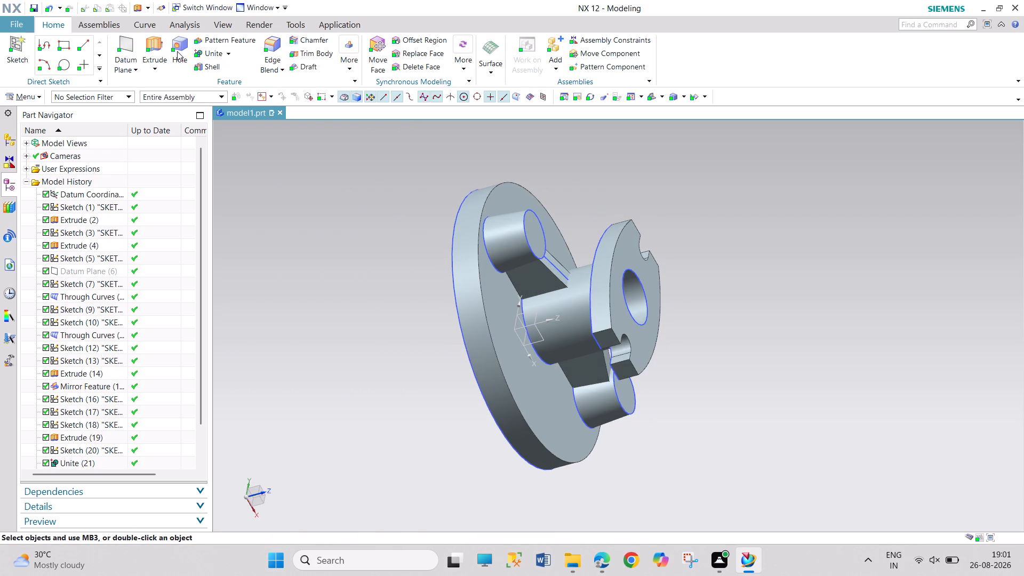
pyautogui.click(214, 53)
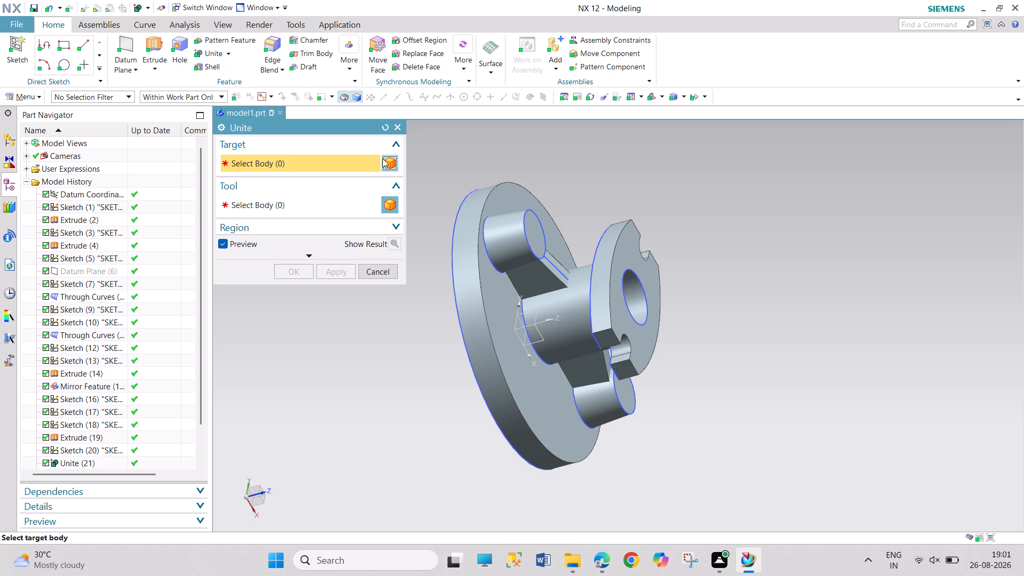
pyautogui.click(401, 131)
# Extrude the 12 mm circle from 0 to 20 mm up through the base, subtracting it from the united flange and base body.
pyautogui.click(167, 46)
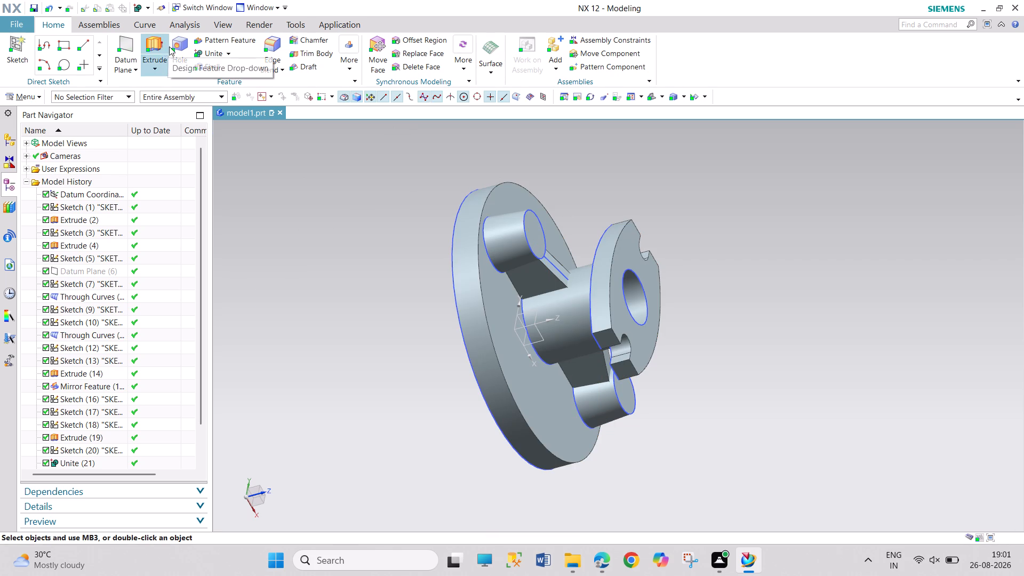
pyautogui.moveTo(460, 443); pyautogui.dragTo(493, 452, button='middle')
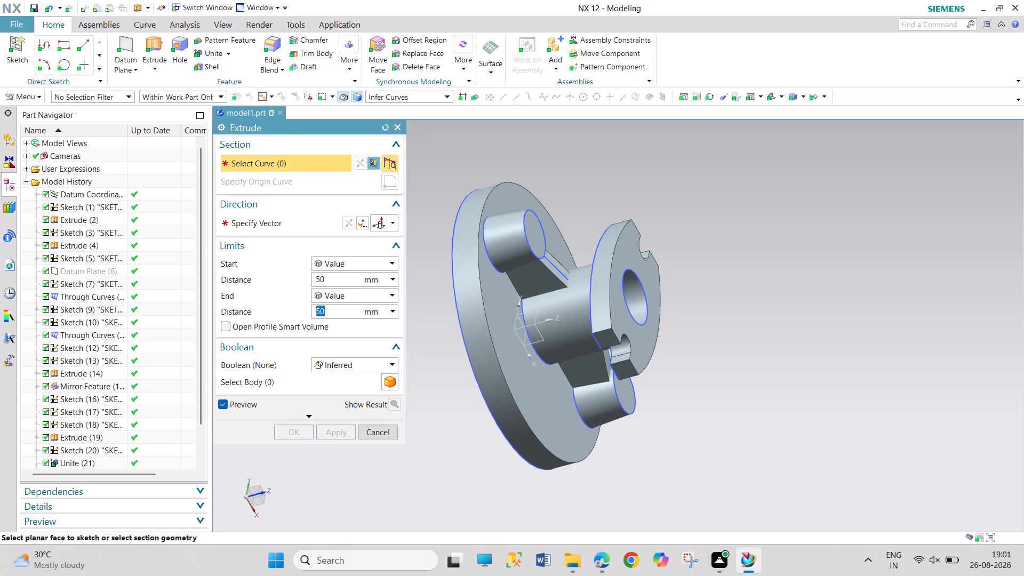
pyautogui.moveTo(493, 452); pyautogui.dragTo(511, 459, button='middle')
pyautogui.moveTo(524, 394); pyautogui.dragTo(549, 401, button='middle')
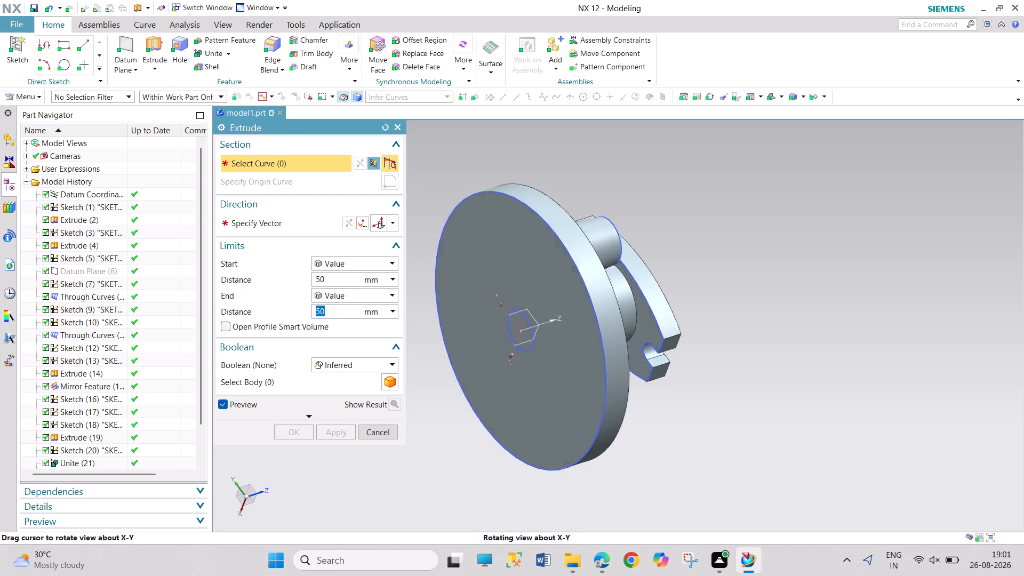
pyautogui.moveTo(549, 401); pyautogui.dragTo(556, 404, button='middle')
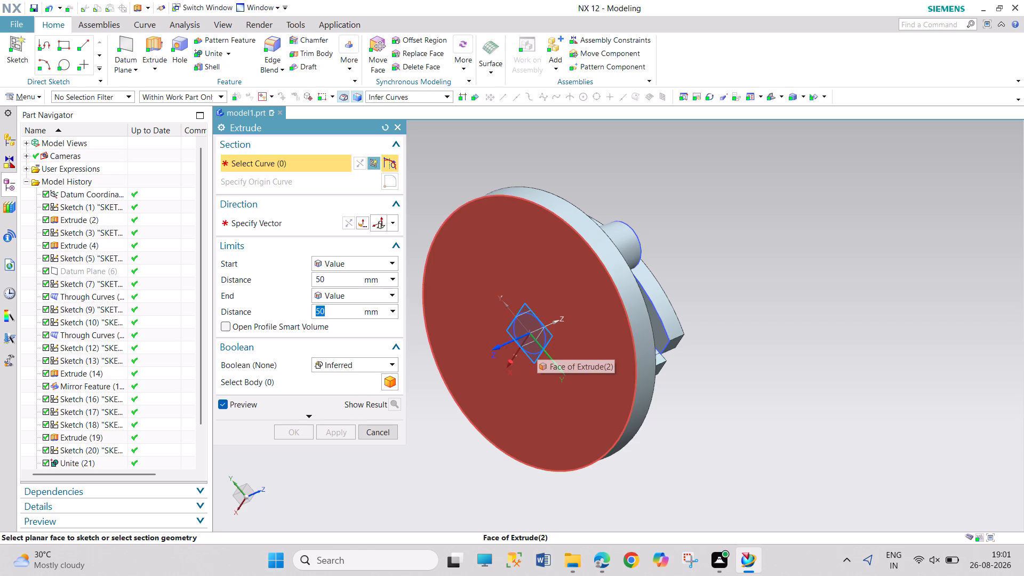
pyautogui.scroll(-3, 542, 341)
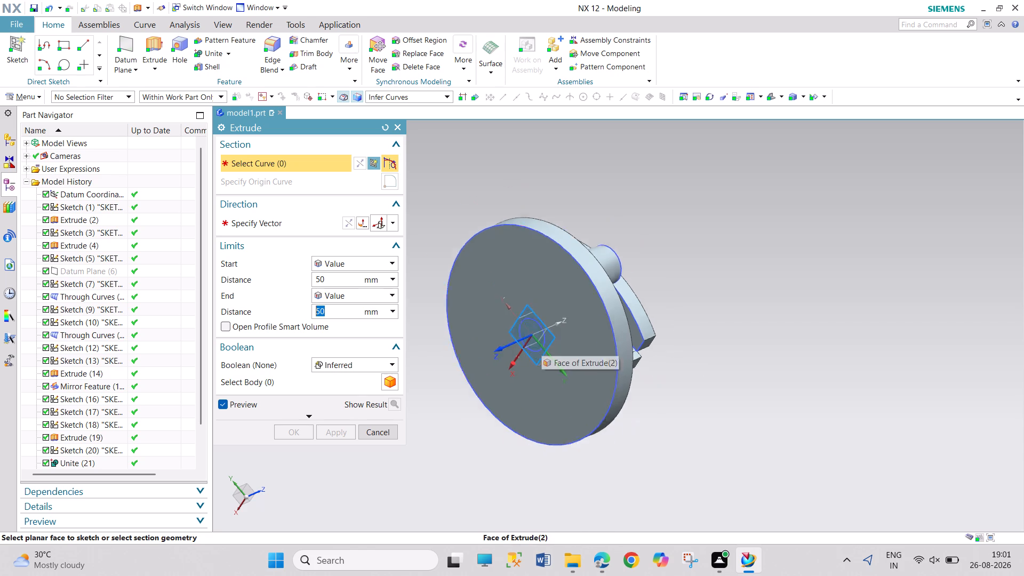
pyautogui.scroll(9, 542, 342)
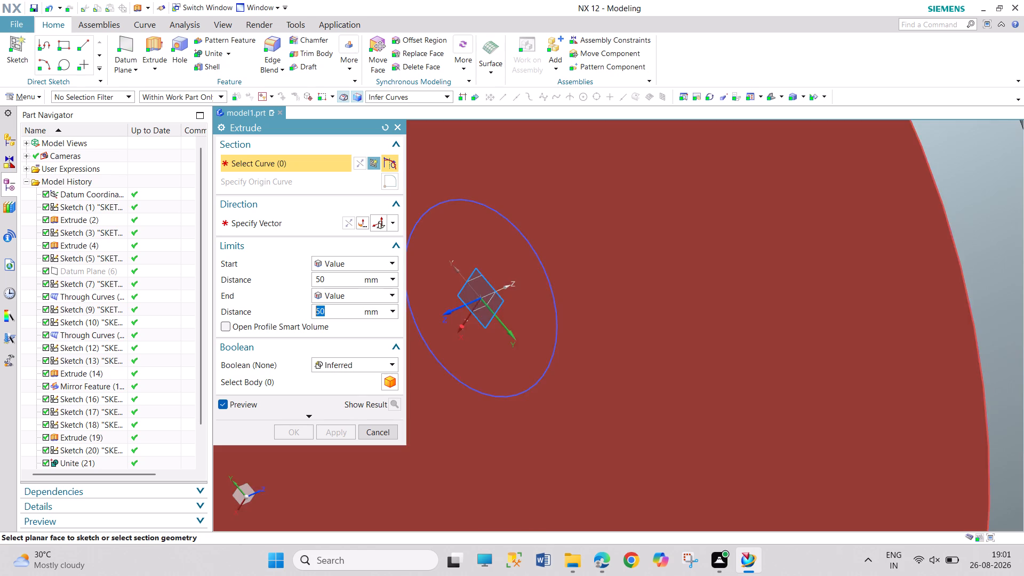
pyautogui.click(557, 326)
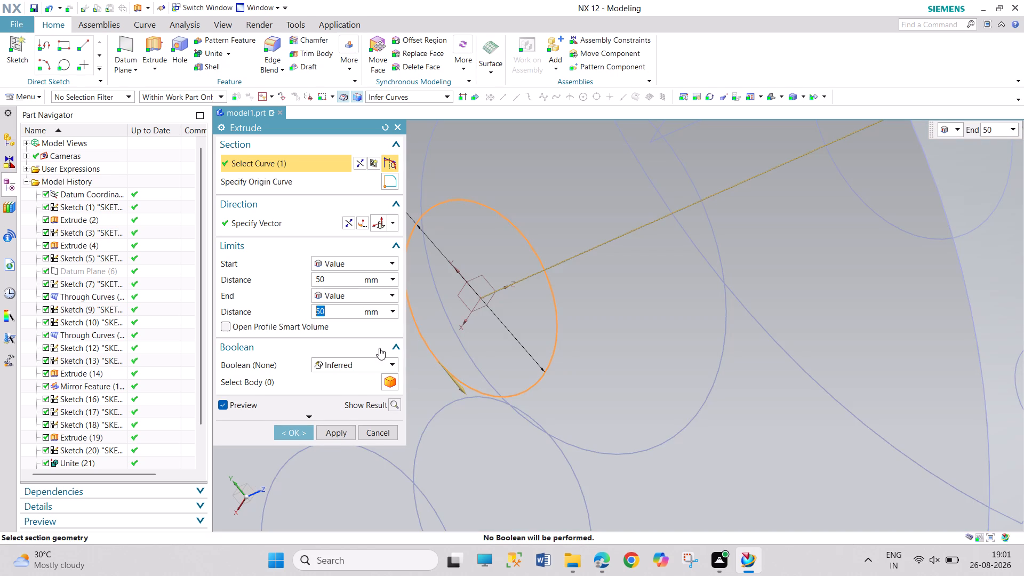
pyautogui.write('20')
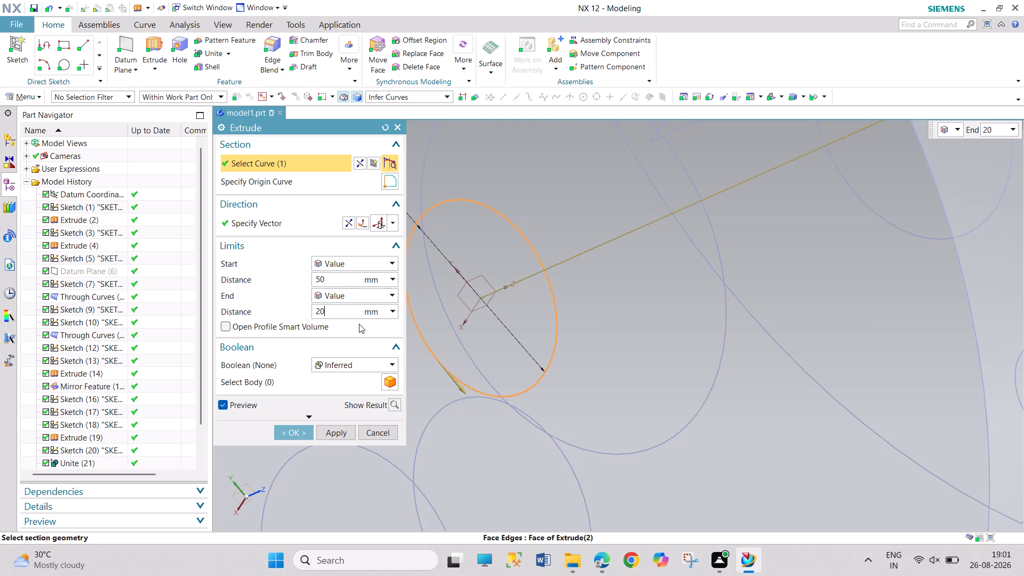
pyautogui.press('BackSpace')
pyautogui.press('BackSpace')
pyautogui.doubleClick(347, 283)
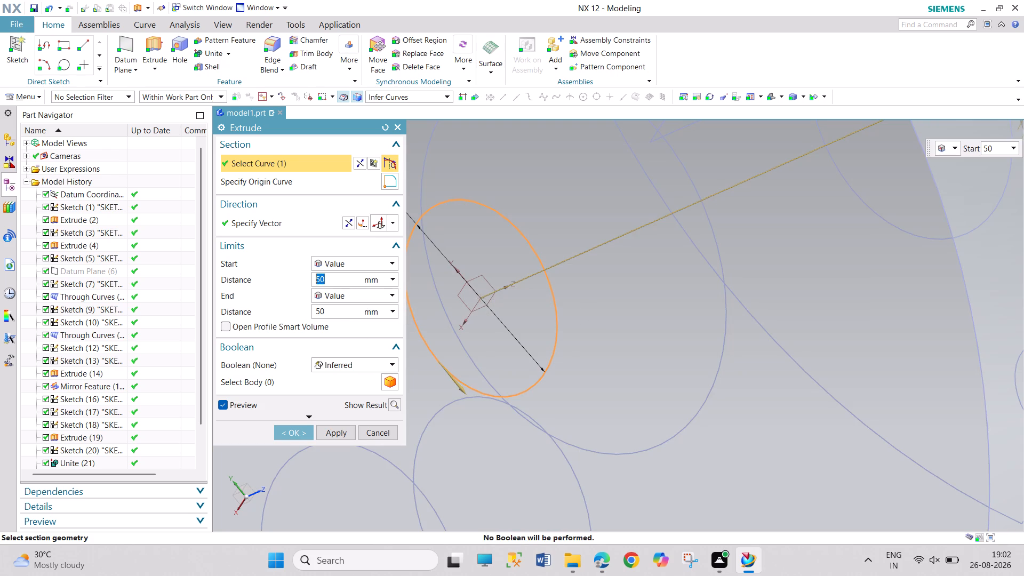
pyautogui.press('0')
pyautogui.doubleClick(334, 311)
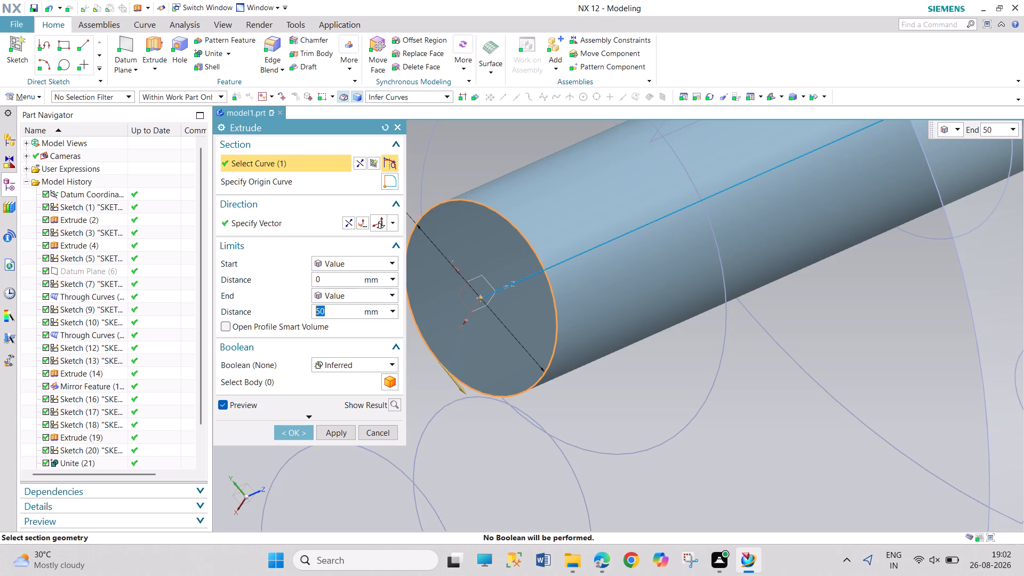
pyautogui.write('20')
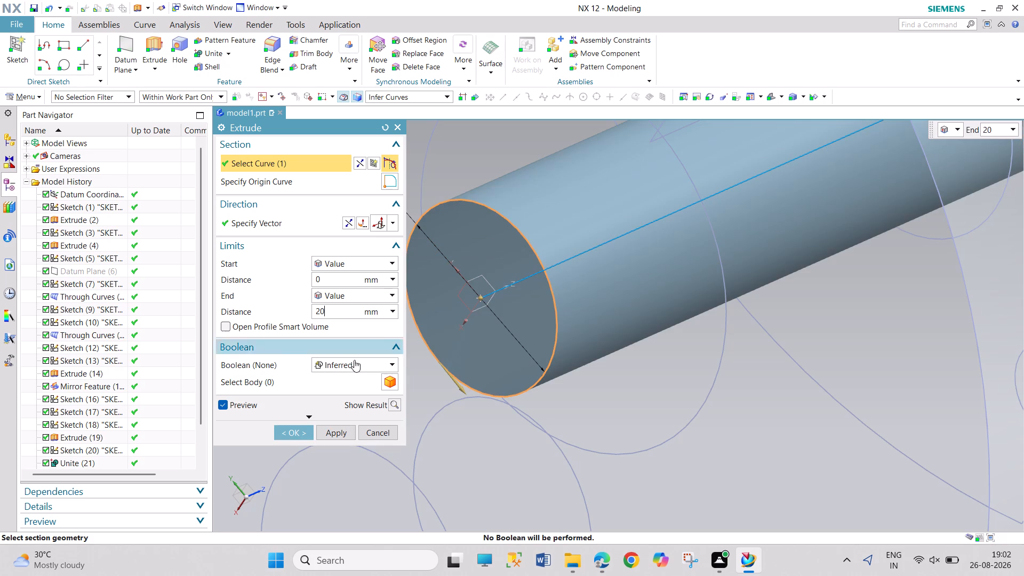
pyautogui.click(363, 363)
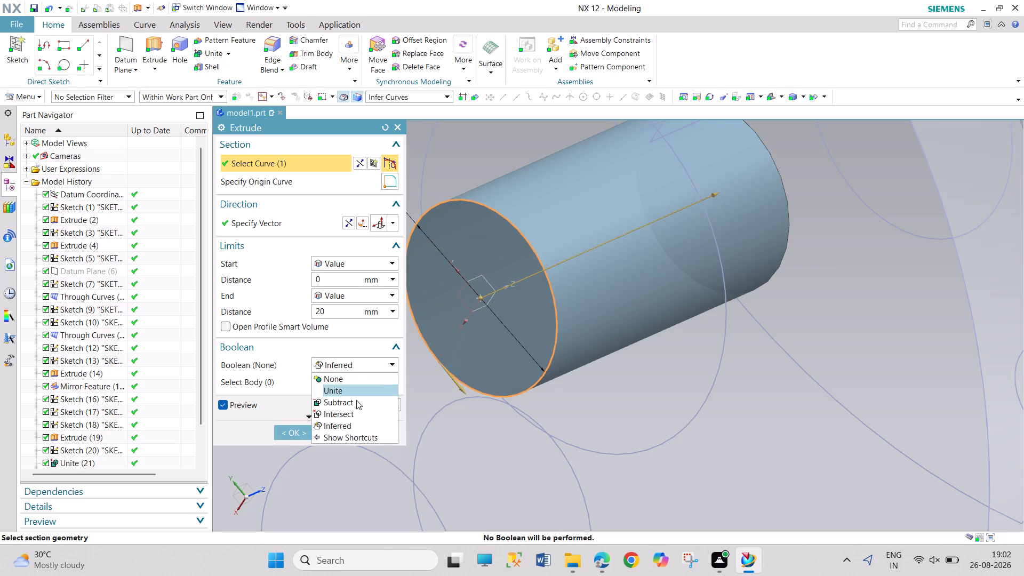
pyautogui.click(356, 402)
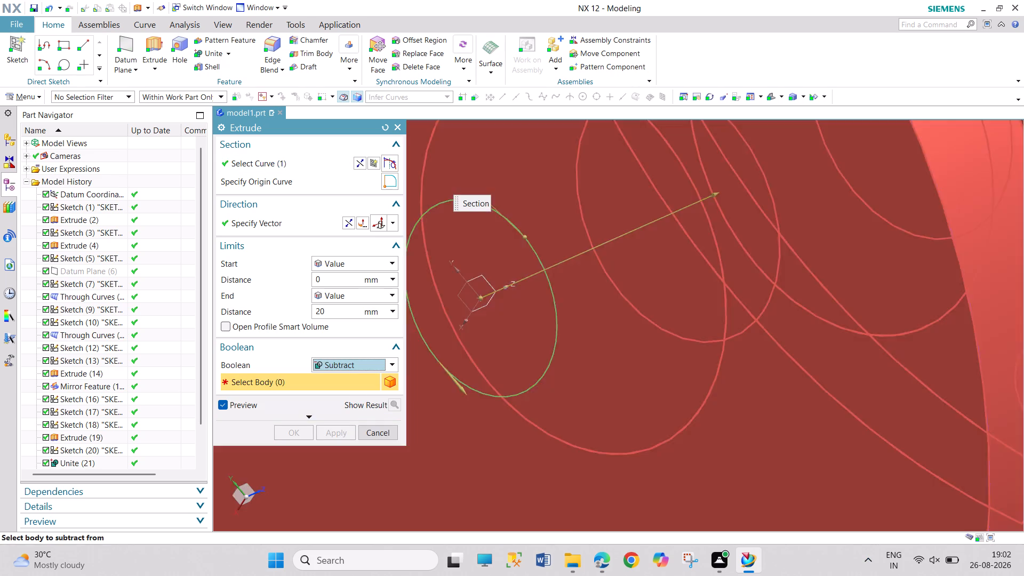
pyautogui.scroll(3, 657, 412)
pyautogui.scroll(-8, 657, 412)
pyautogui.click(732, 399)
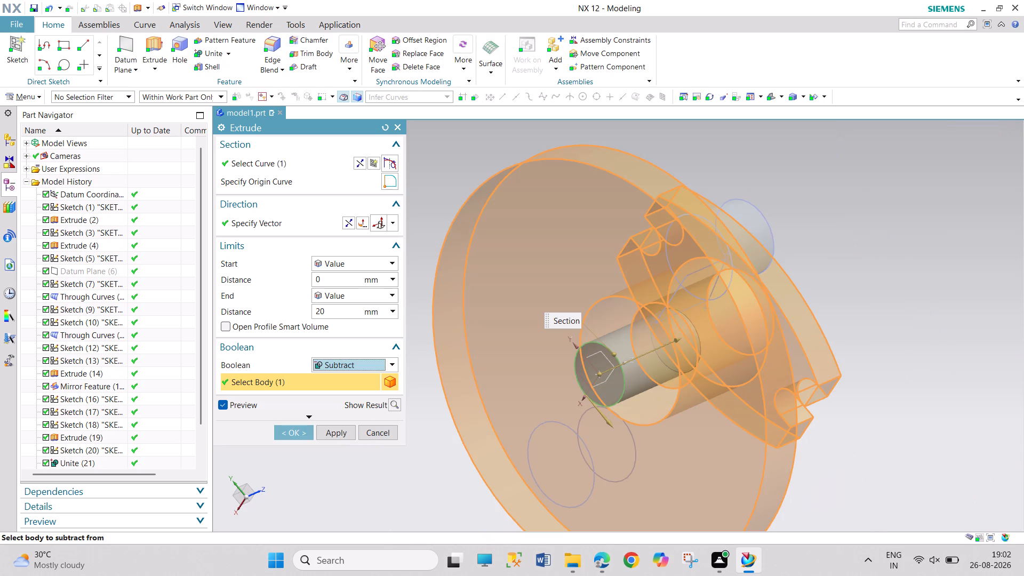
pyautogui.click(299, 436)
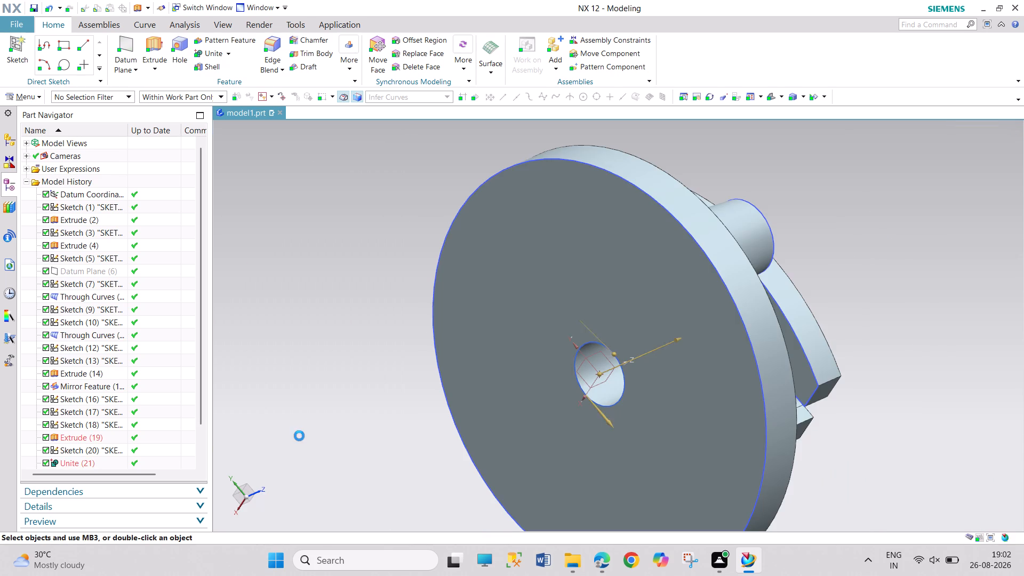
# Create a new sketch in the task environment on the round base's face that carries the bosses.
pyautogui.moveTo(423, 453); pyautogui.dragTo(239, 312, button='middle')
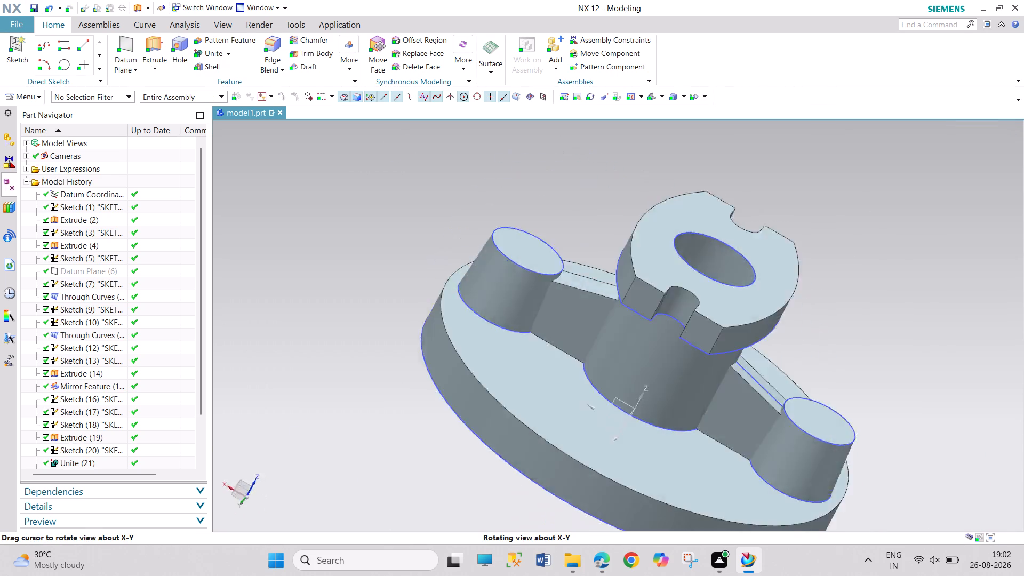
pyautogui.moveTo(239, 312); pyautogui.dragTo(187, 302, button='middle')
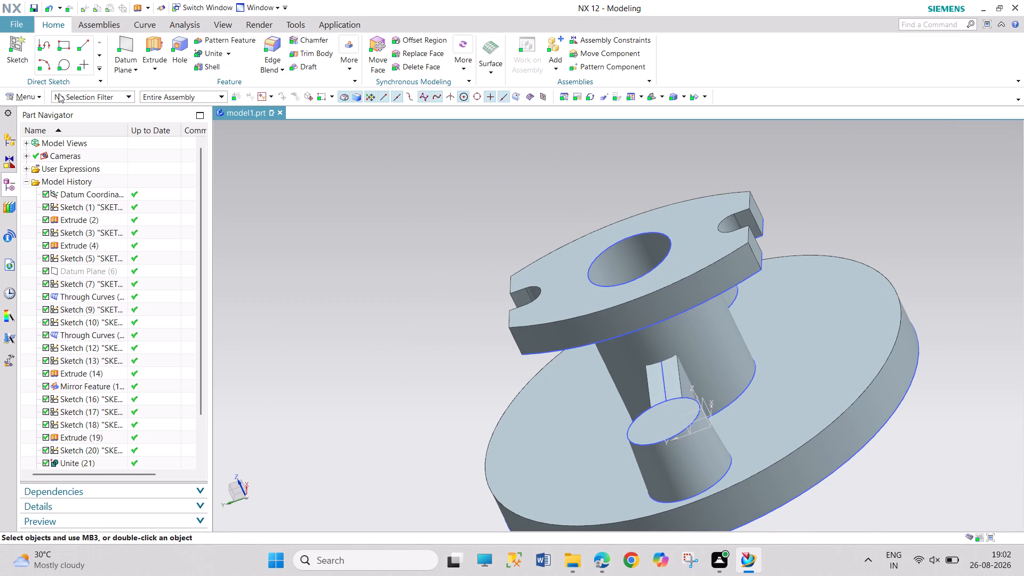
pyautogui.click(26, 94)
pyautogui.click(44, 149)
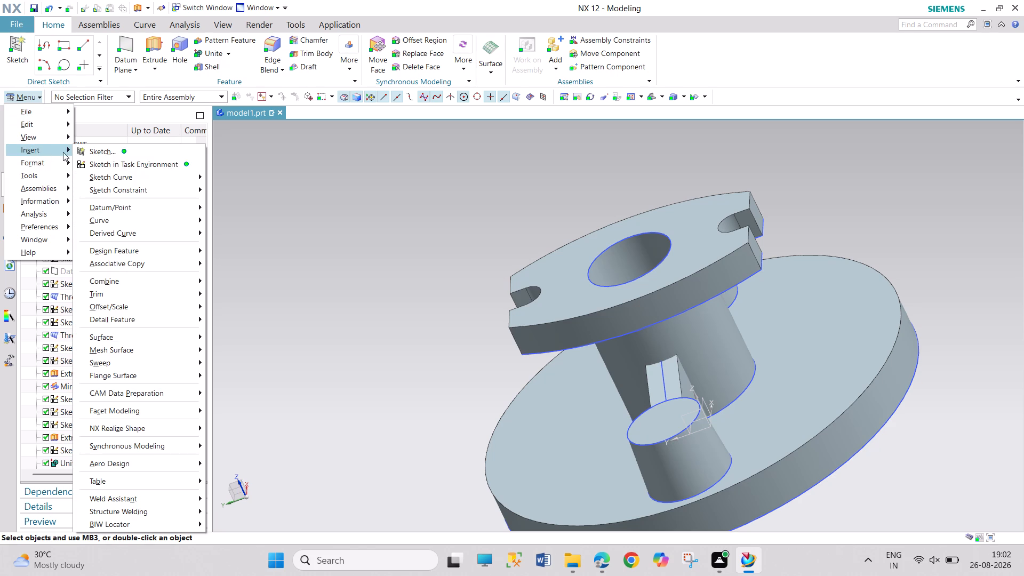
pyautogui.click(95, 164)
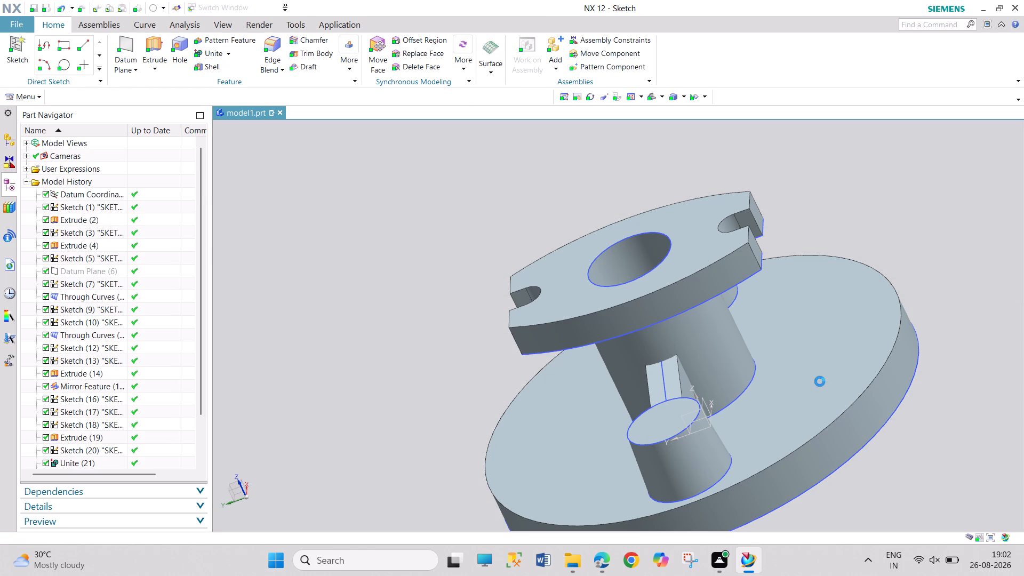
pyautogui.click(823, 389)
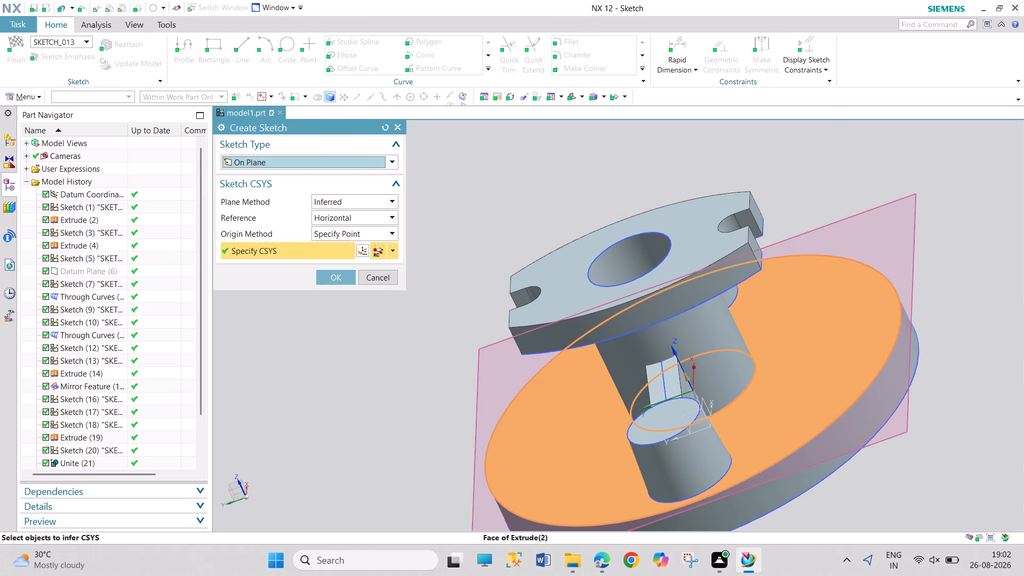
pyautogui.click(329, 281)
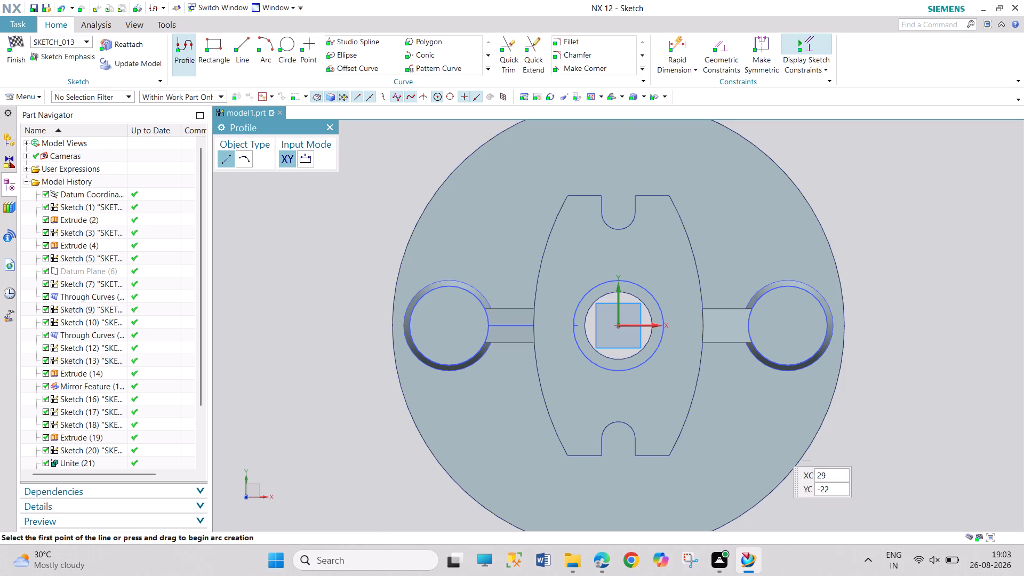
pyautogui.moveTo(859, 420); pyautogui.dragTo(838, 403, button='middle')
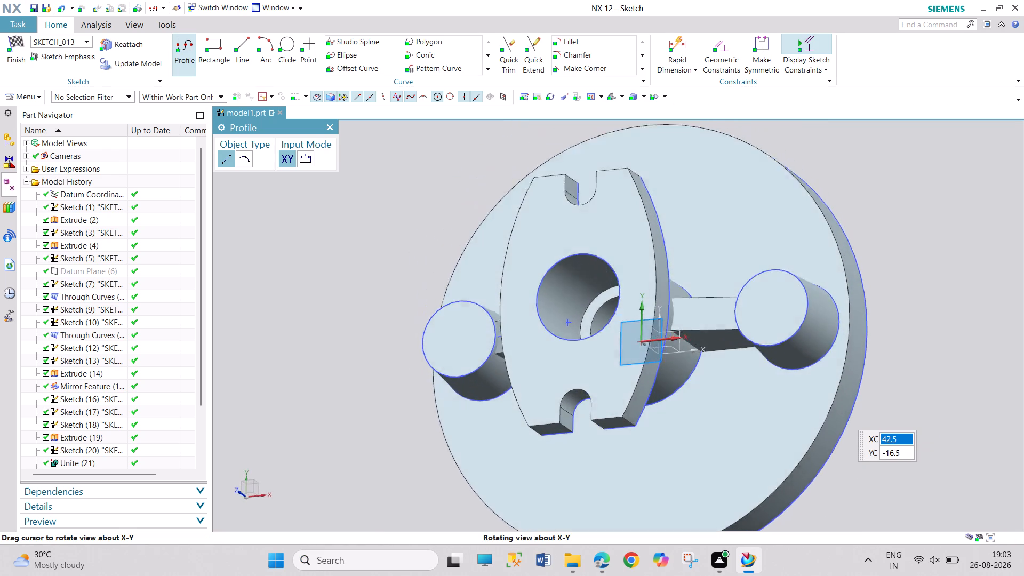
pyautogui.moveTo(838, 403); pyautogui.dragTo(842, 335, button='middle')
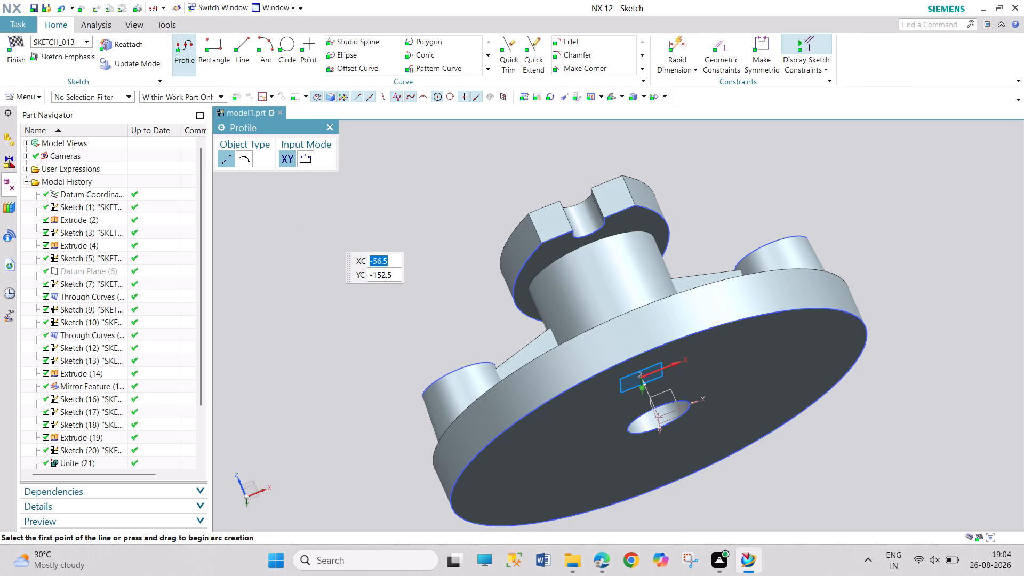
# Sketch a 66 mm diameter circle centred on the sketch origin, with the view squared to the sketch plane.
pyautogui.hotkey('shift', 'F8')
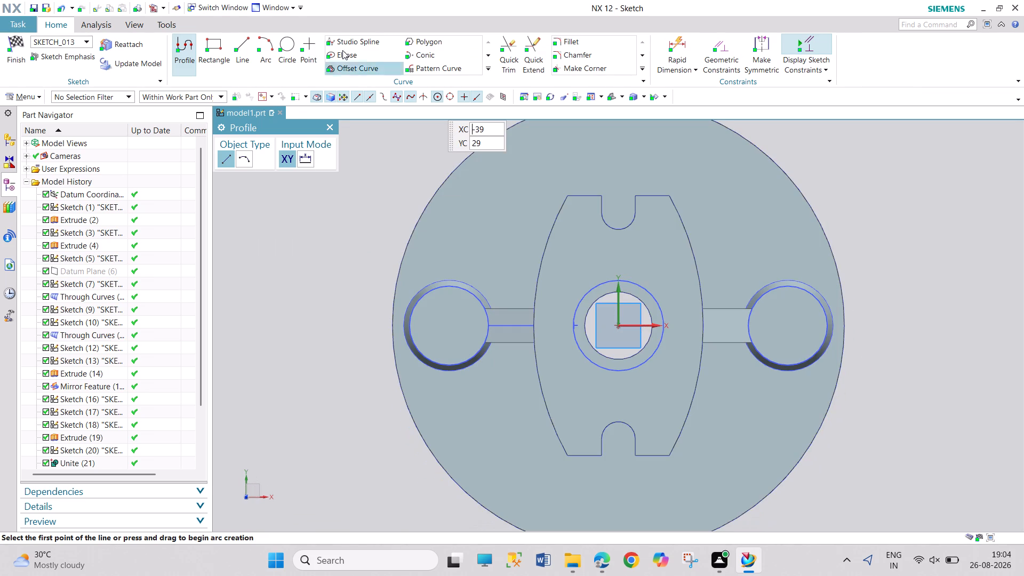
pyautogui.click(289, 45)
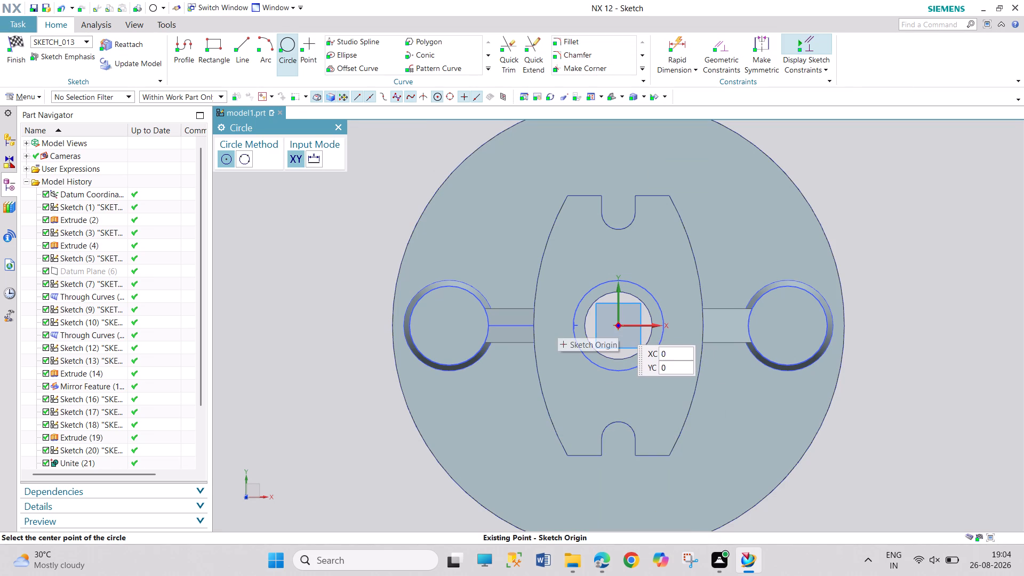
pyautogui.click(618, 325)
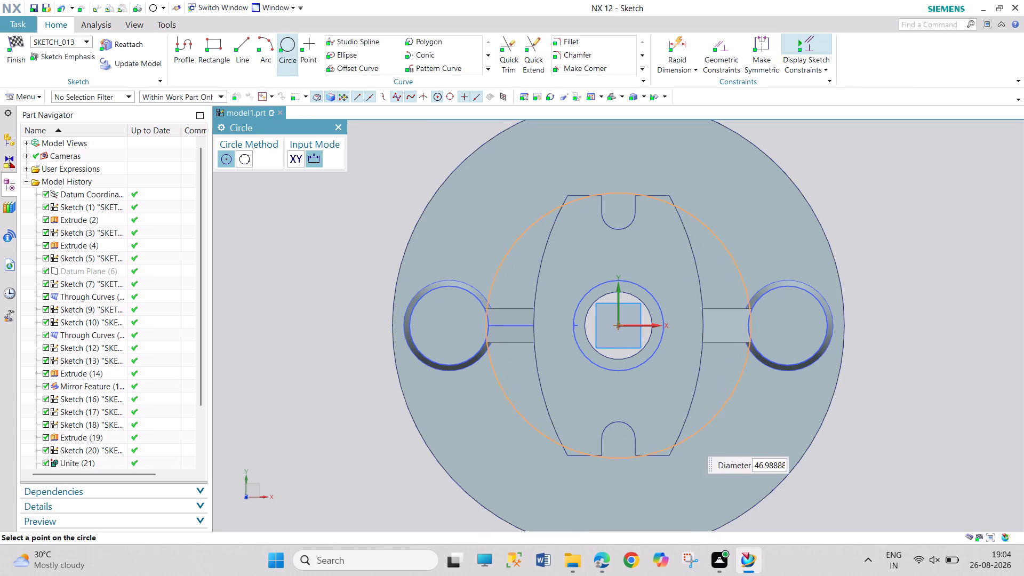
pyautogui.write('66')
pyautogui.press('Return')
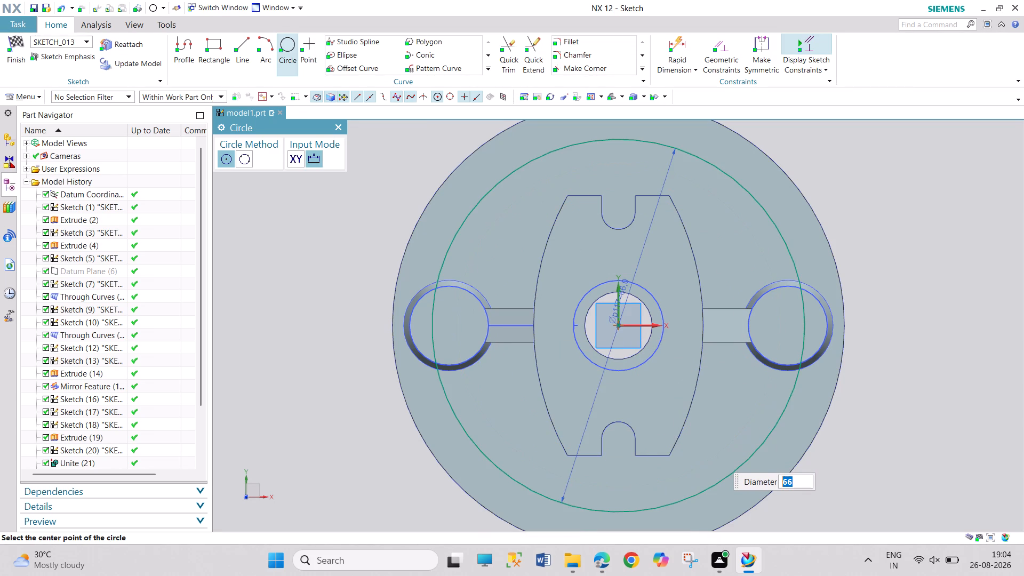
pyautogui.click(339, 127)
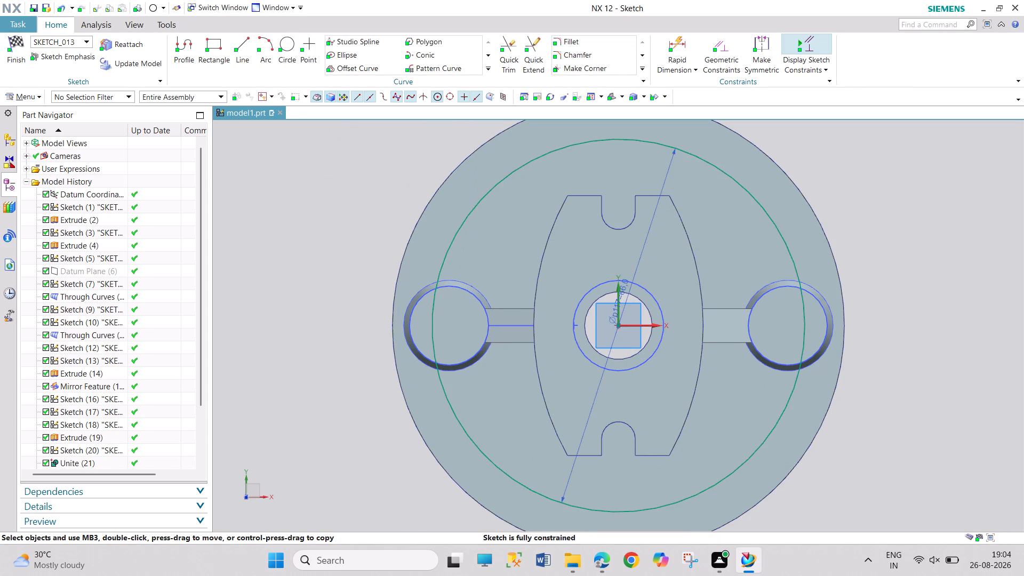
# Convert the 66 mm circle to a reference curve.
pyautogui.click(783, 244)
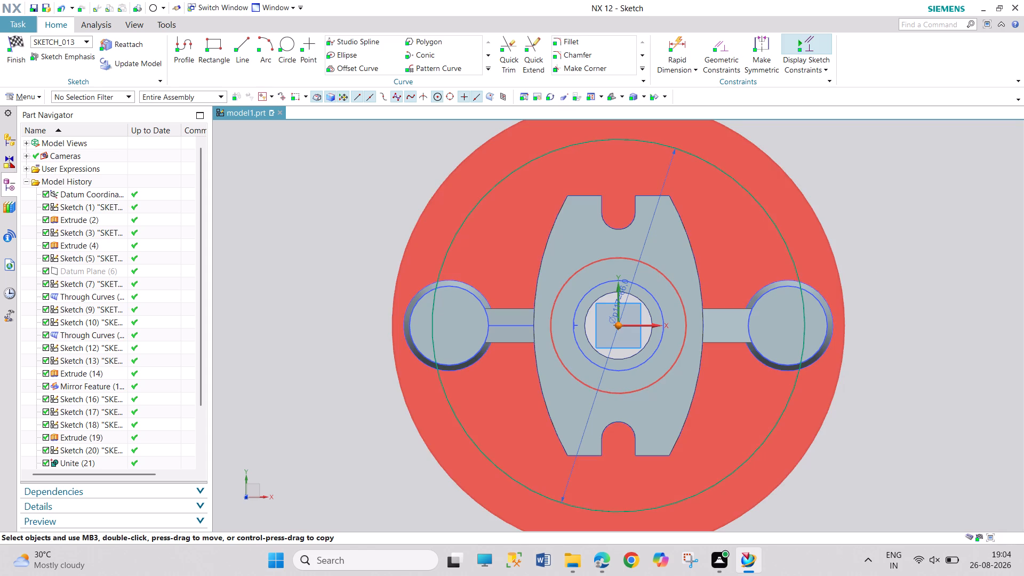
pyautogui.rightClick(788, 257)
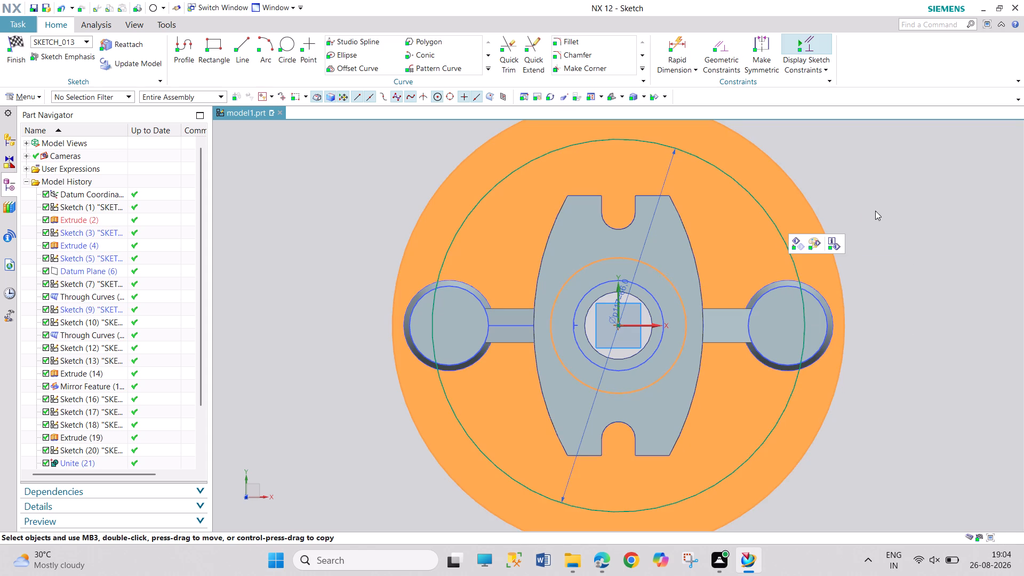
pyautogui.click(875, 211)
pyautogui.rightClick(778, 236)
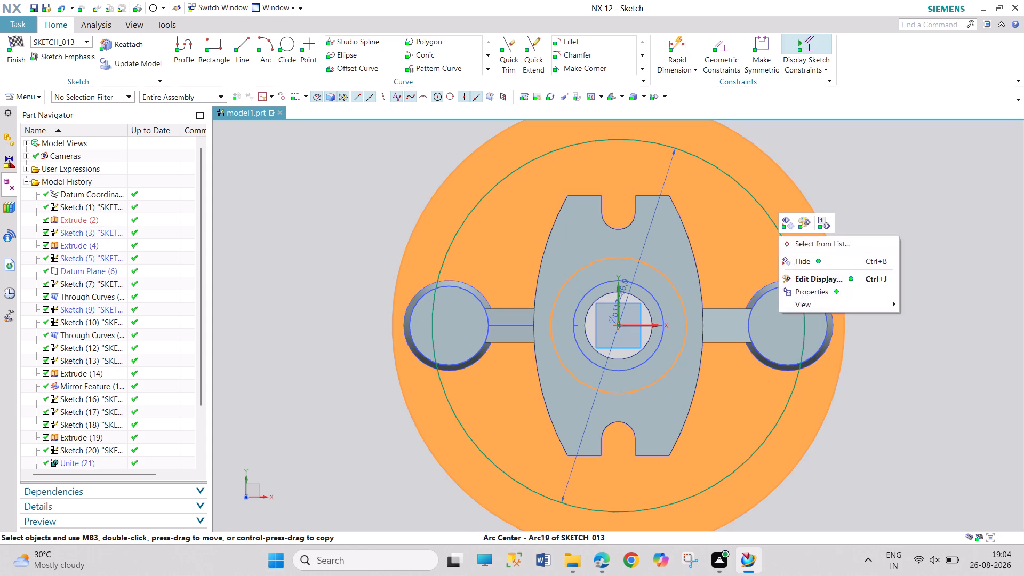
pyautogui.click(868, 193)
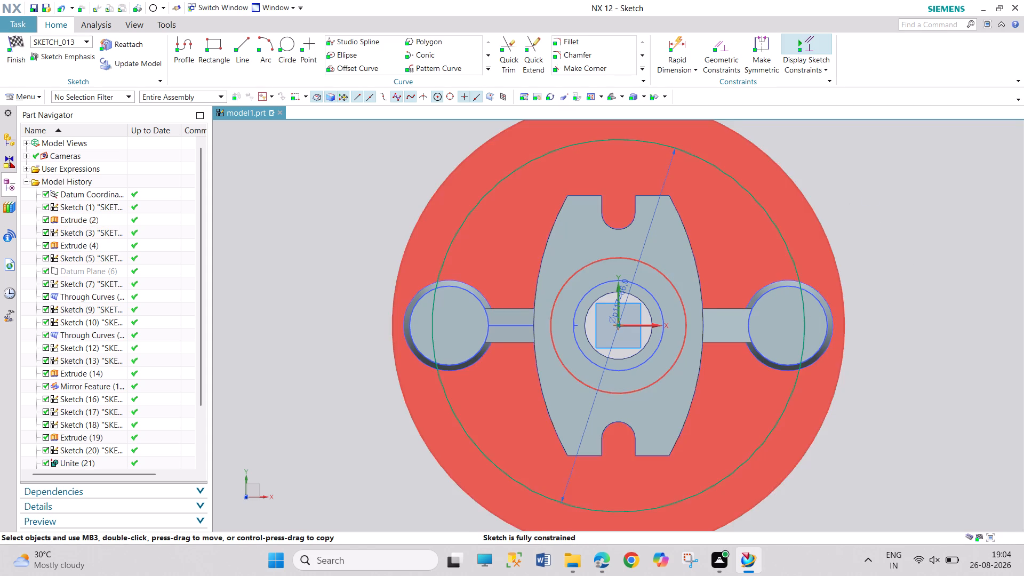
pyautogui.rightClick(767, 215)
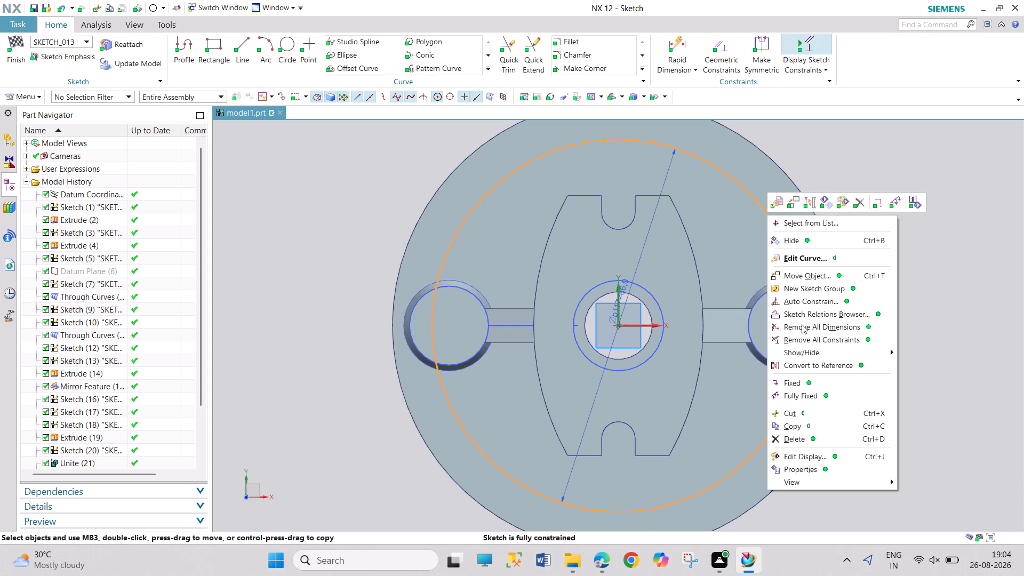
pyautogui.click(806, 364)
pyautogui.moveTo(890, 189); pyautogui.dragTo(974, 277)
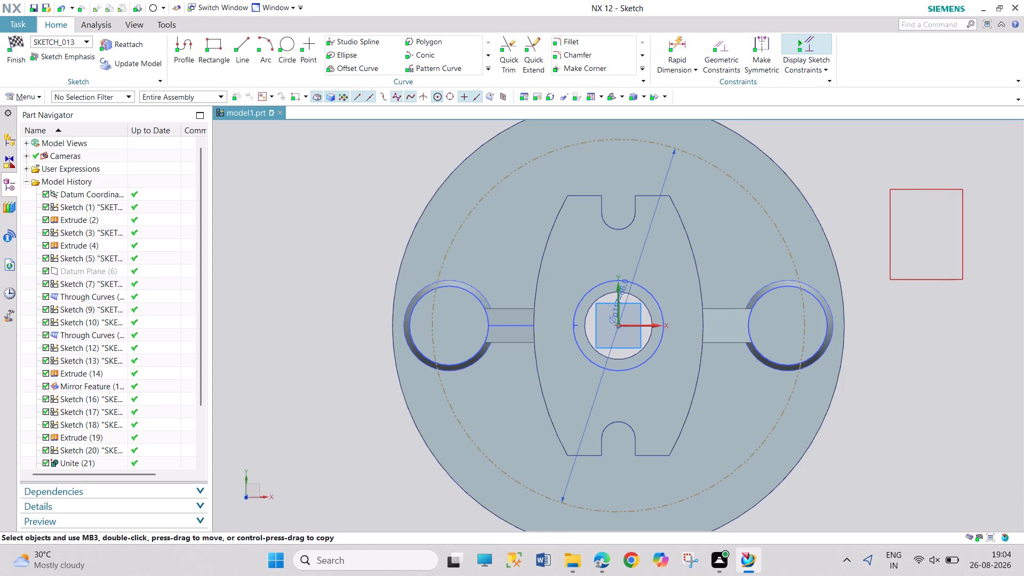
pyautogui.moveTo(875, 183); pyautogui.dragTo(935, 314)
pyautogui.moveTo(864, 179); pyautogui.dragTo(911, 371)
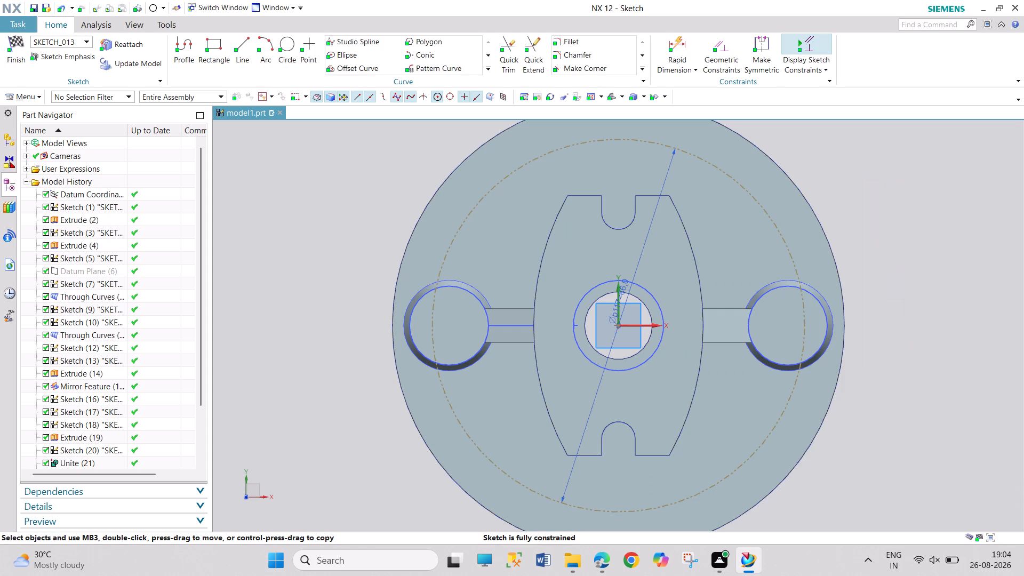
# Sketch two 8 mm diameter circles centred on the upper half of the 66 mm reference circle, one each side of the Y axis.
pyautogui.click(285, 55)
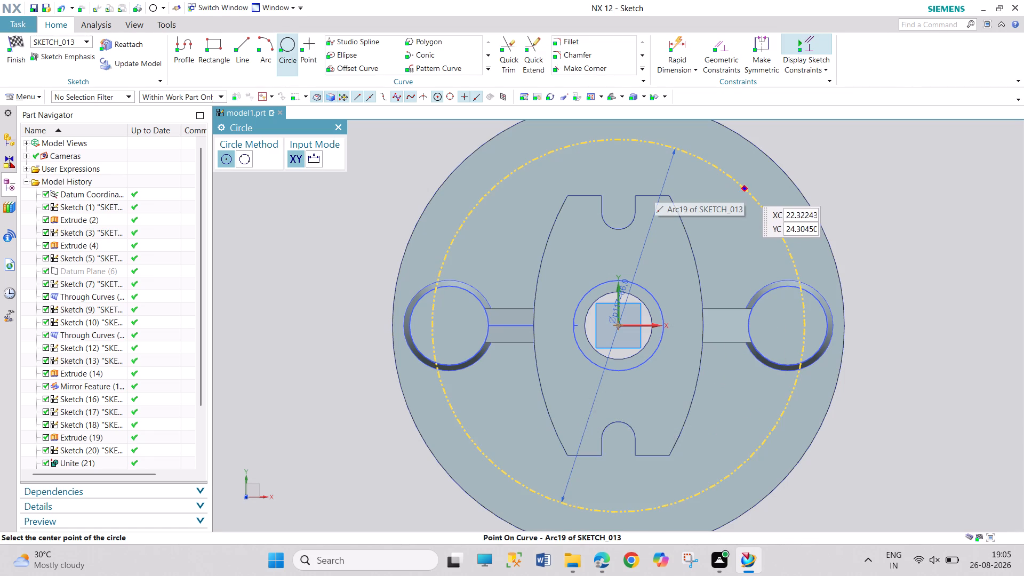
pyautogui.click(745, 188)
pyautogui.press('8')
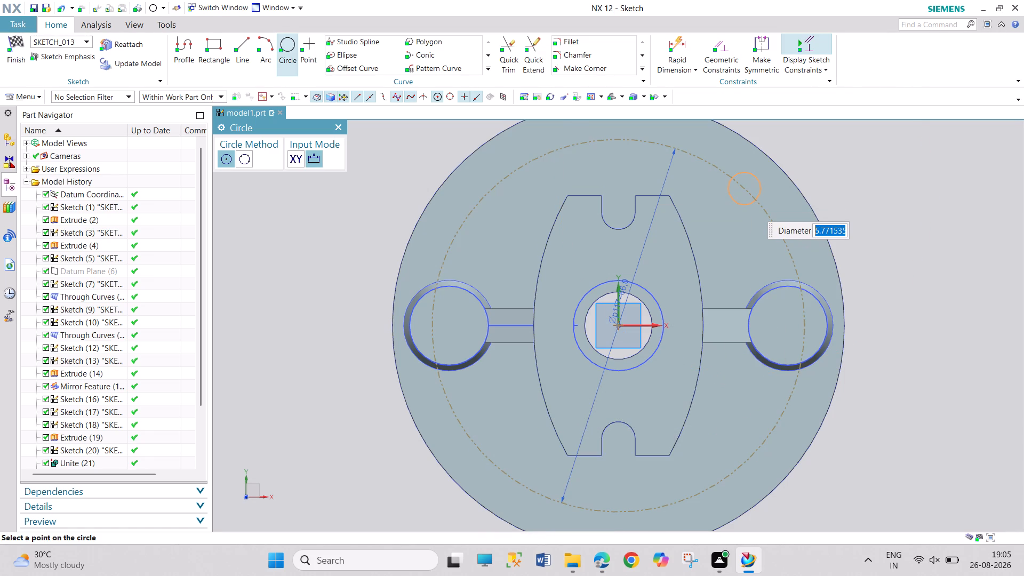
pyautogui.press('Return')
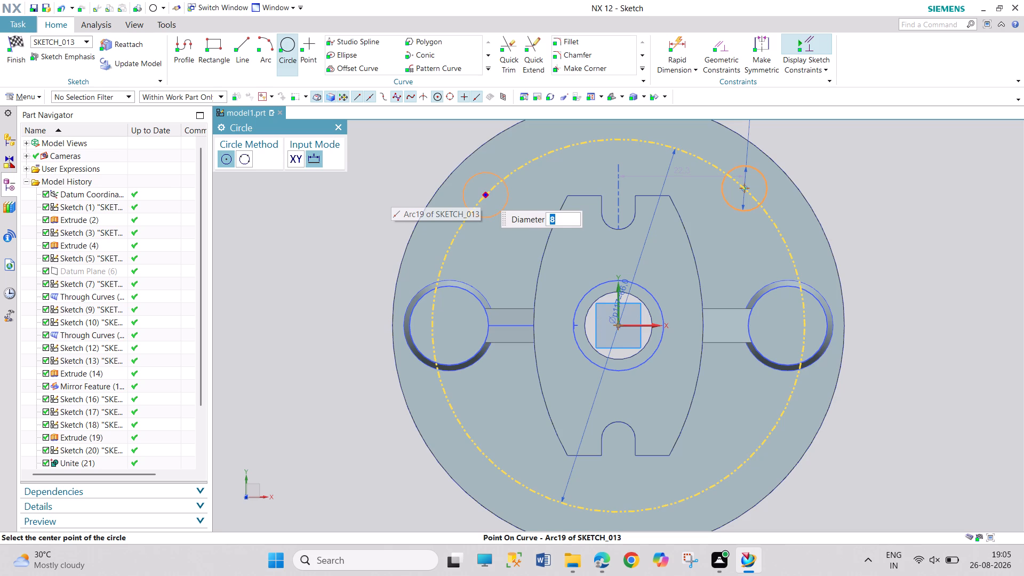
pyautogui.click(483, 193)
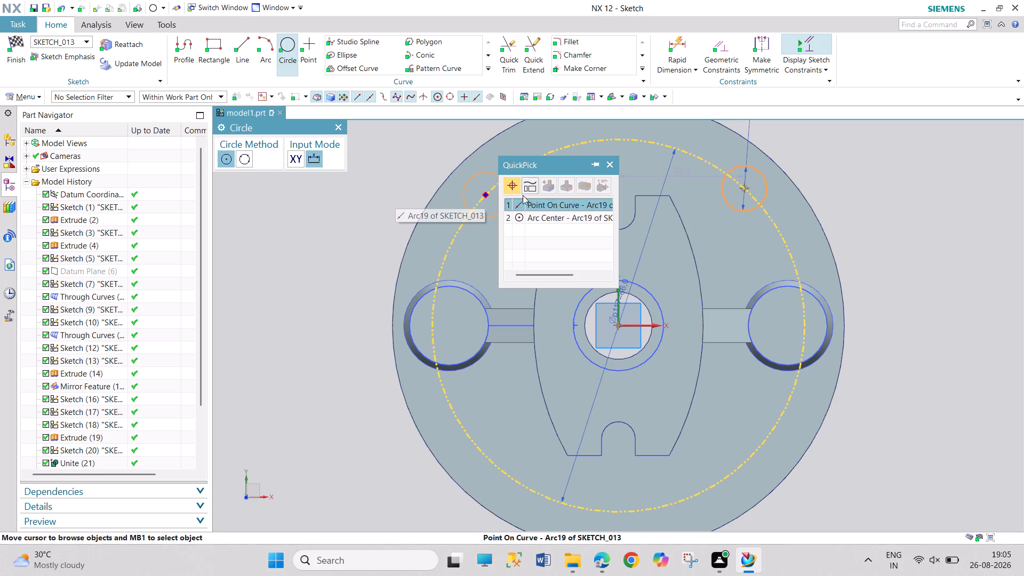
pyautogui.click(552, 206)
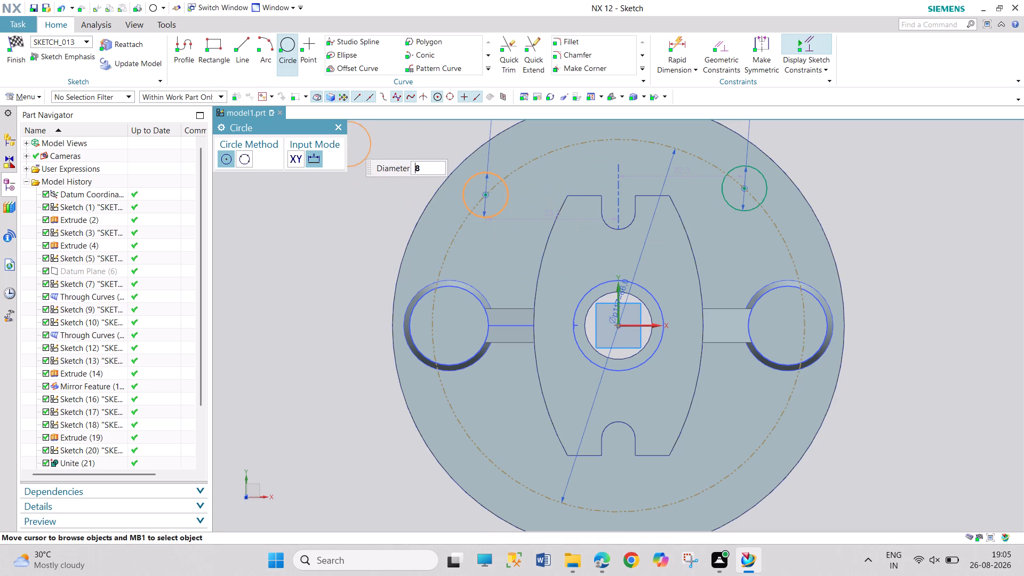
pyautogui.click(339, 132)
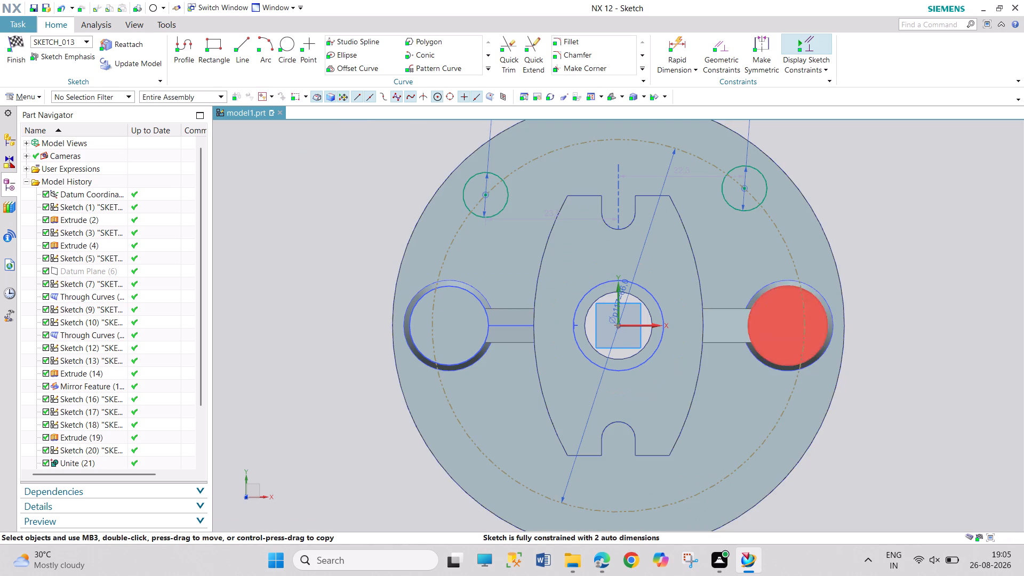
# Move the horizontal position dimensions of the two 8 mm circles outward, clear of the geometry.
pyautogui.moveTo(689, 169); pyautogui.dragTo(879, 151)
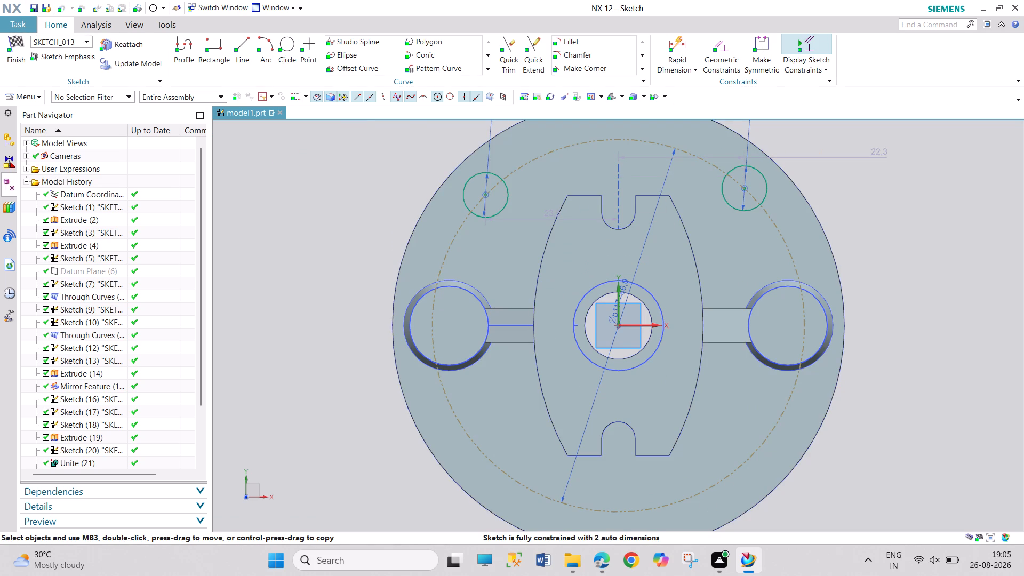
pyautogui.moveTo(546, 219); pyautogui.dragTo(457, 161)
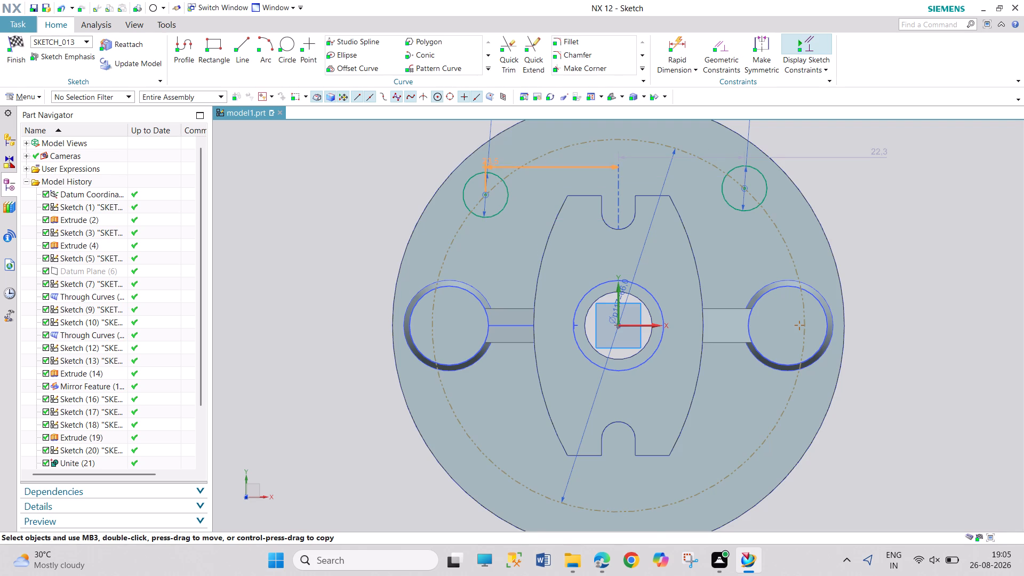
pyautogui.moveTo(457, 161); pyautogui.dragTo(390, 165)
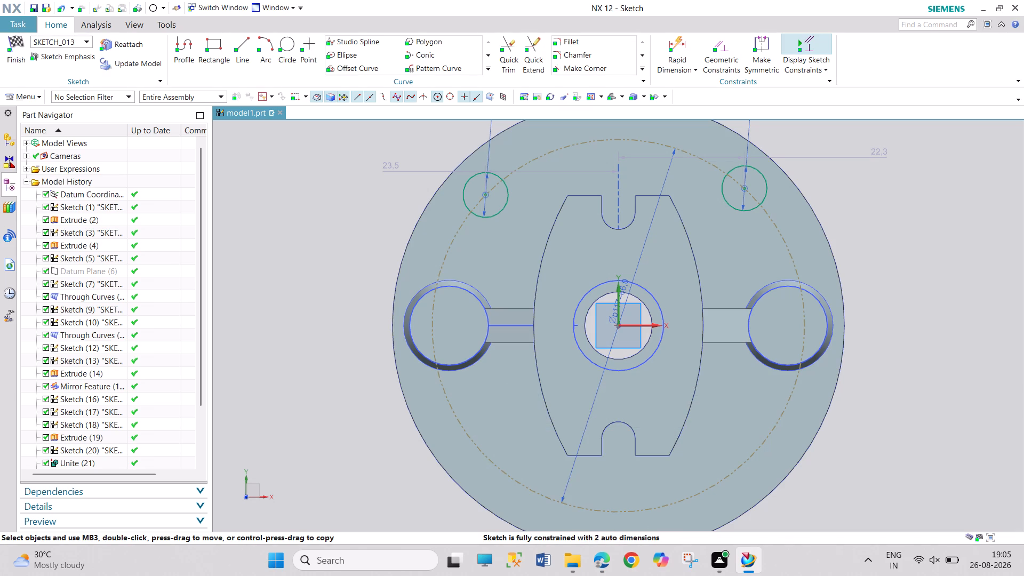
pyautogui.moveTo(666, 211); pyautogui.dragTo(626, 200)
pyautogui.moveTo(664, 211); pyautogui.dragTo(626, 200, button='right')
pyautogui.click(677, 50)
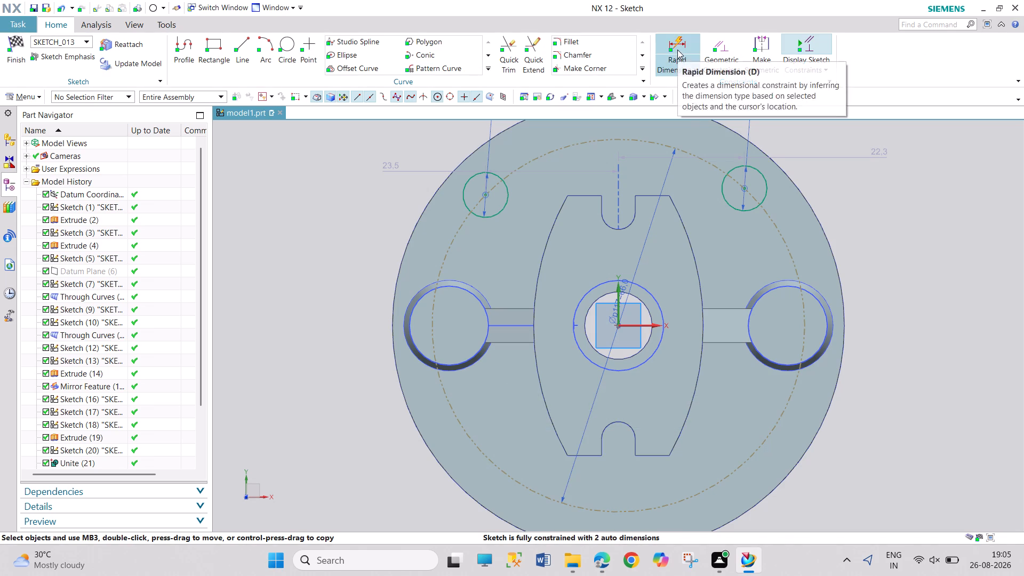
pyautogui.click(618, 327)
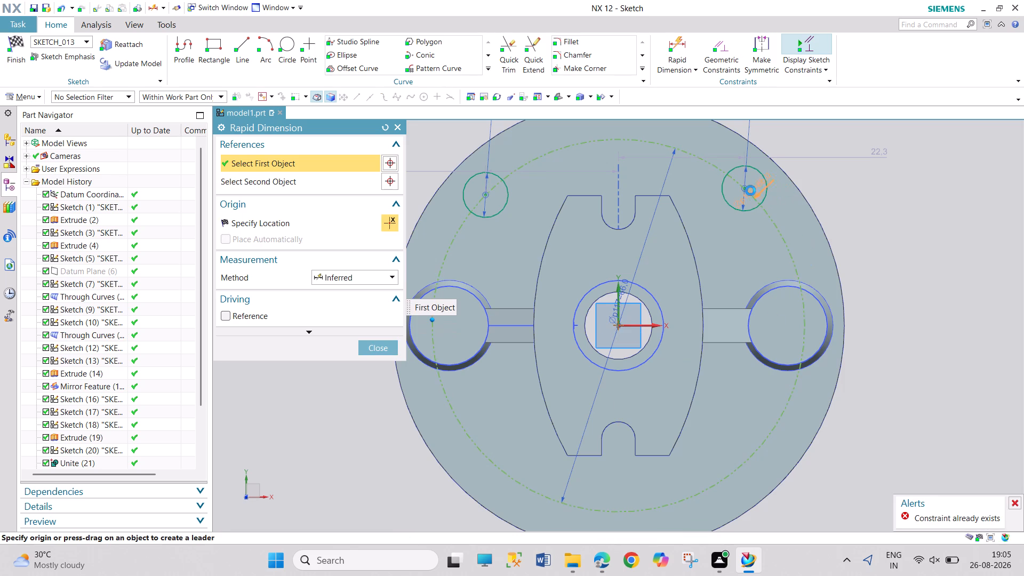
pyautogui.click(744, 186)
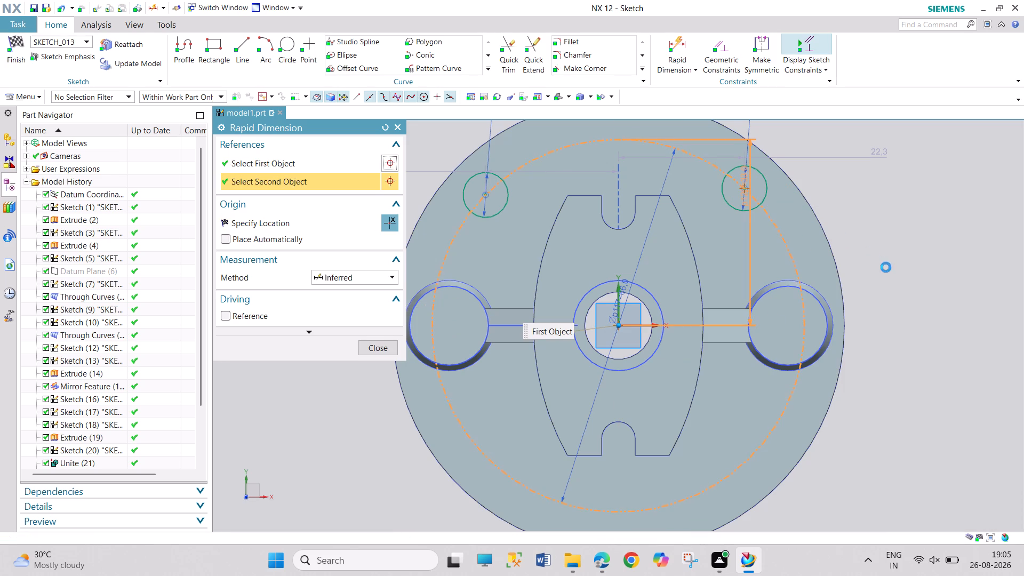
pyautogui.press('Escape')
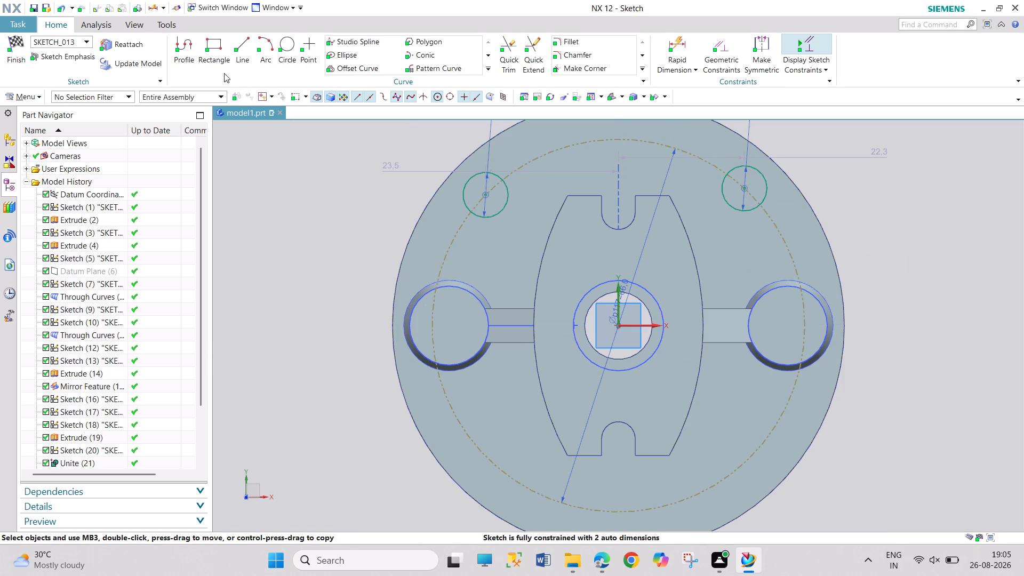
# Dimension the 8 mm circle on the positive X side at 23 mm vertically from the sketch origin.
pyautogui.click(670, 50)
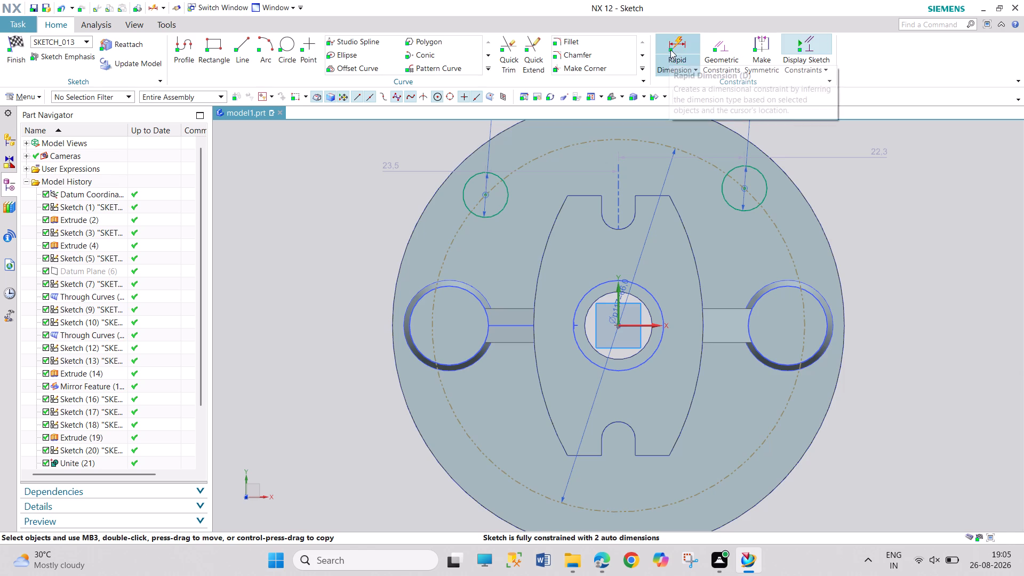
pyautogui.click(618, 324)
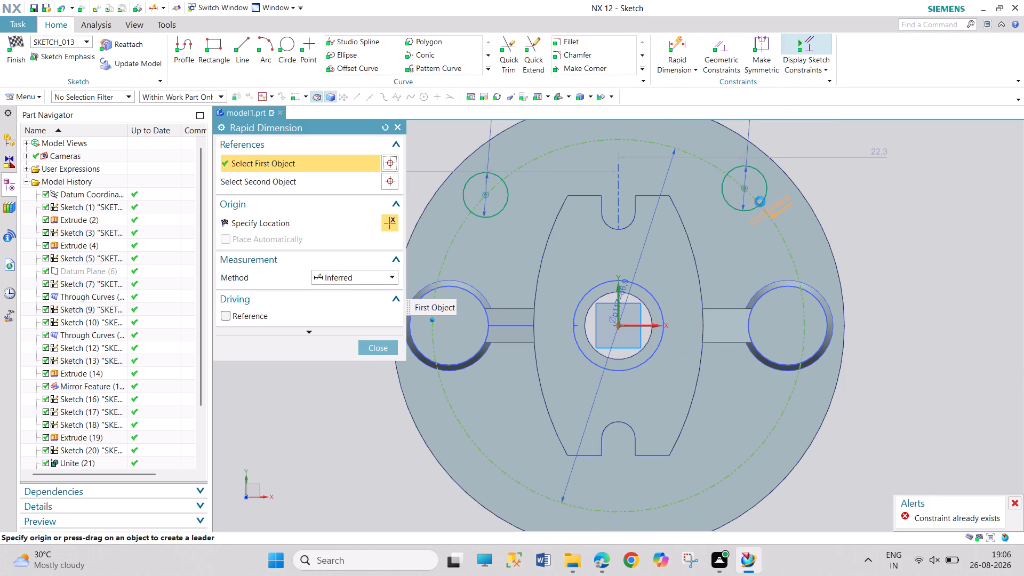
pyautogui.click(745, 188)
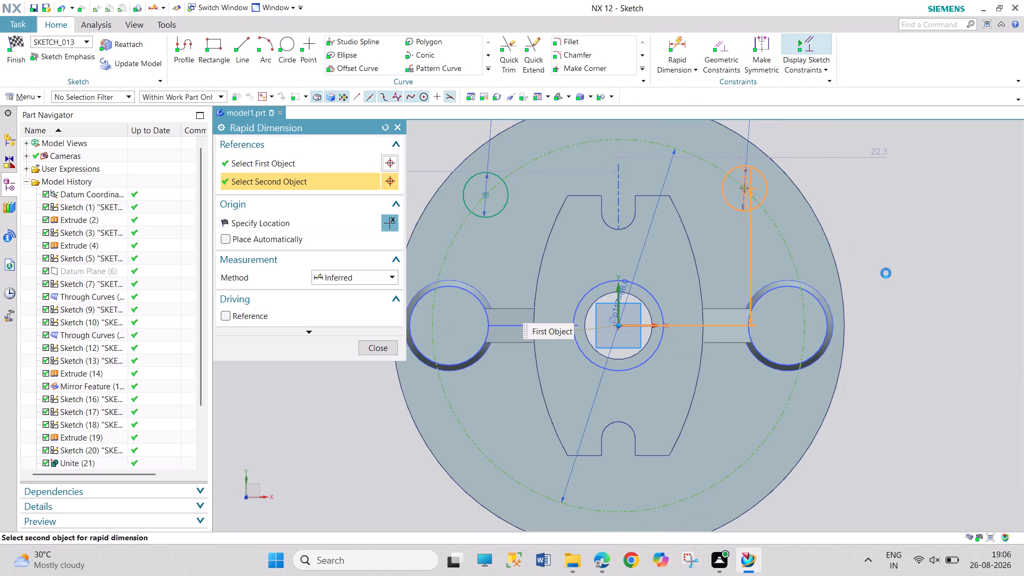
pyautogui.click(899, 274)
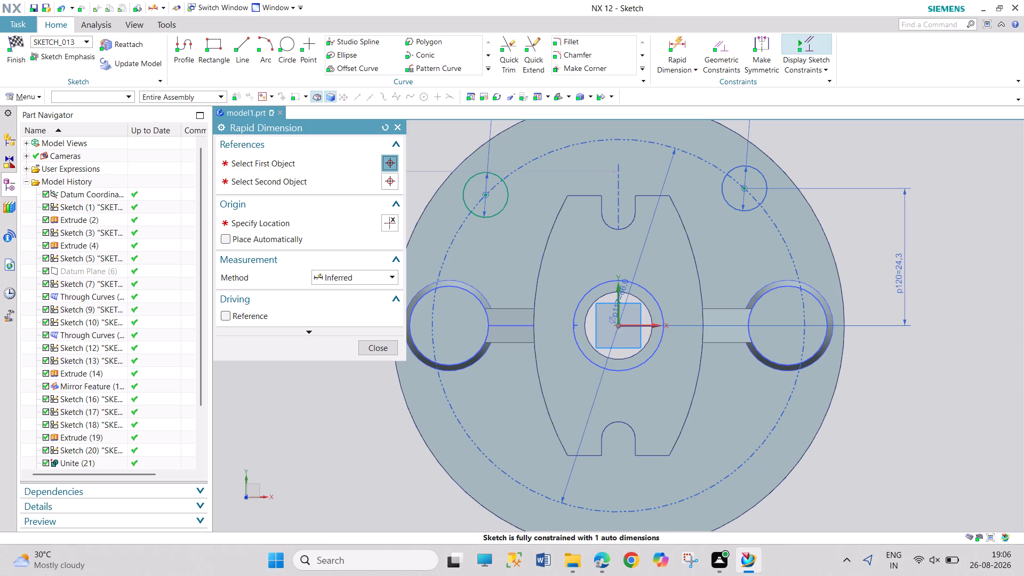
pyautogui.write('23')
pyautogui.press('Return')
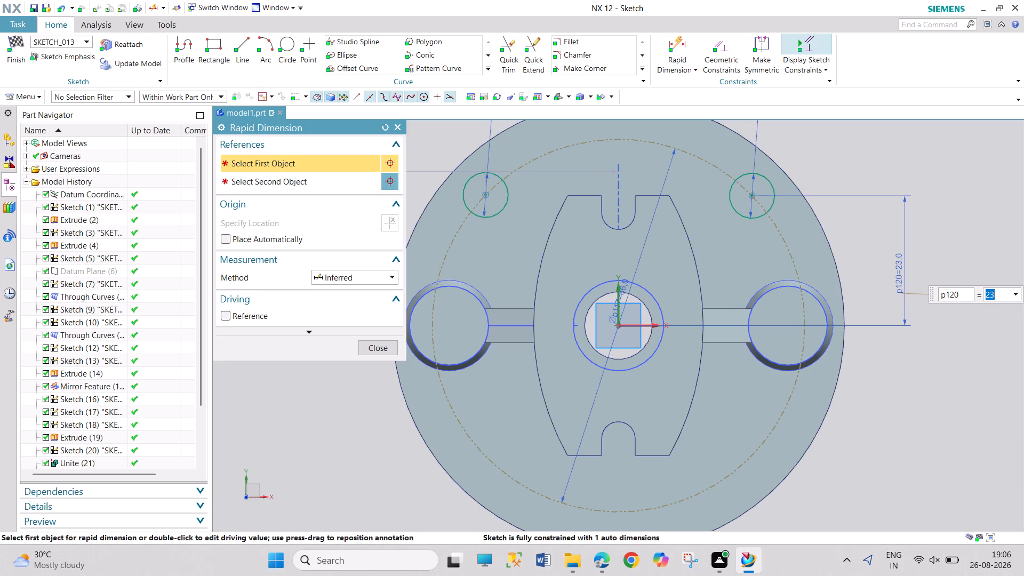
# Dimension the 8 mm circle on the negative X side at 23 mm vertically from the sketch origin.
pyautogui.click(485, 194)
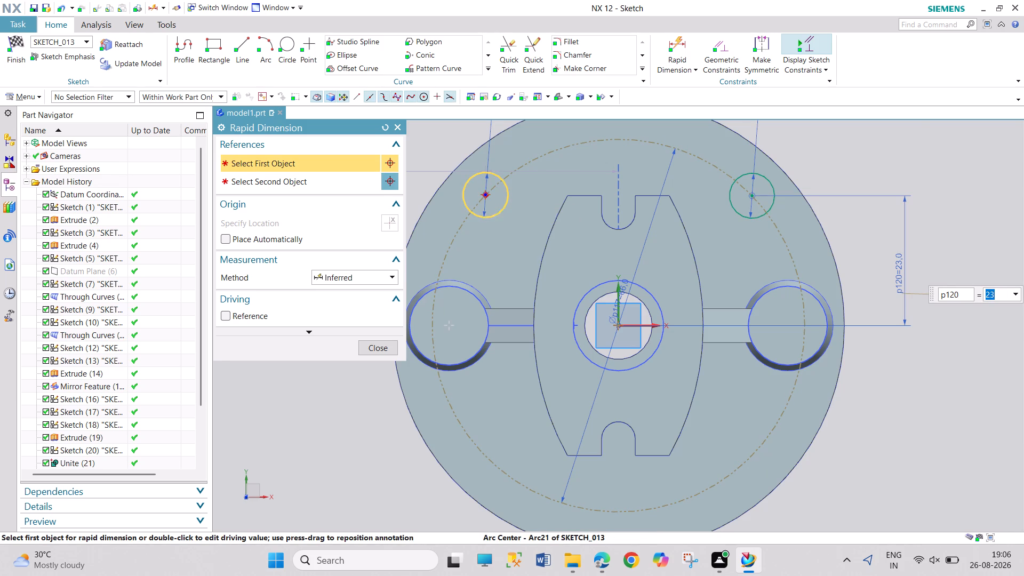
pyautogui.click(619, 326)
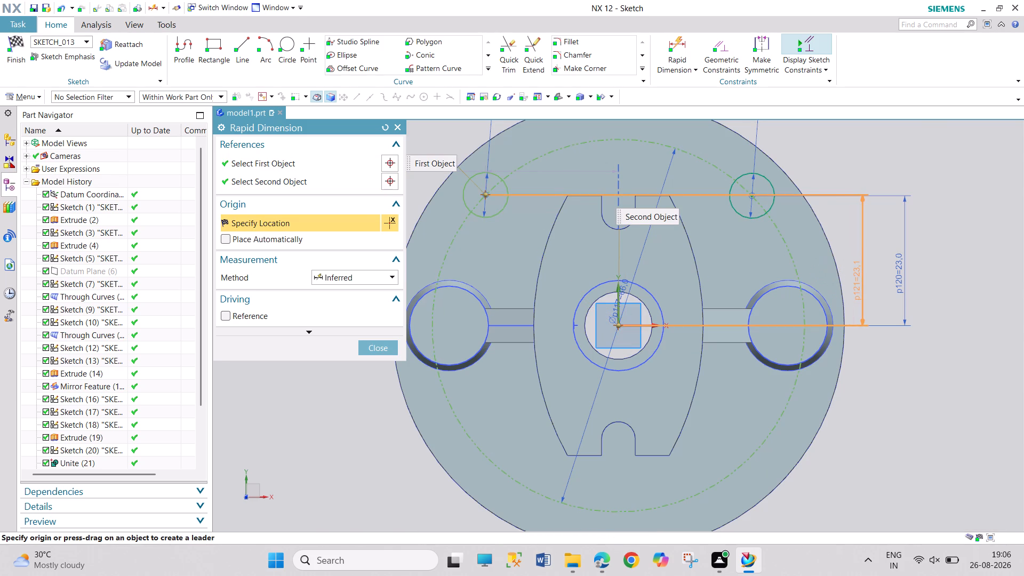
pyautogui.click(857, 281)
pyautogui.write('23')
pyautogui.press('Return')
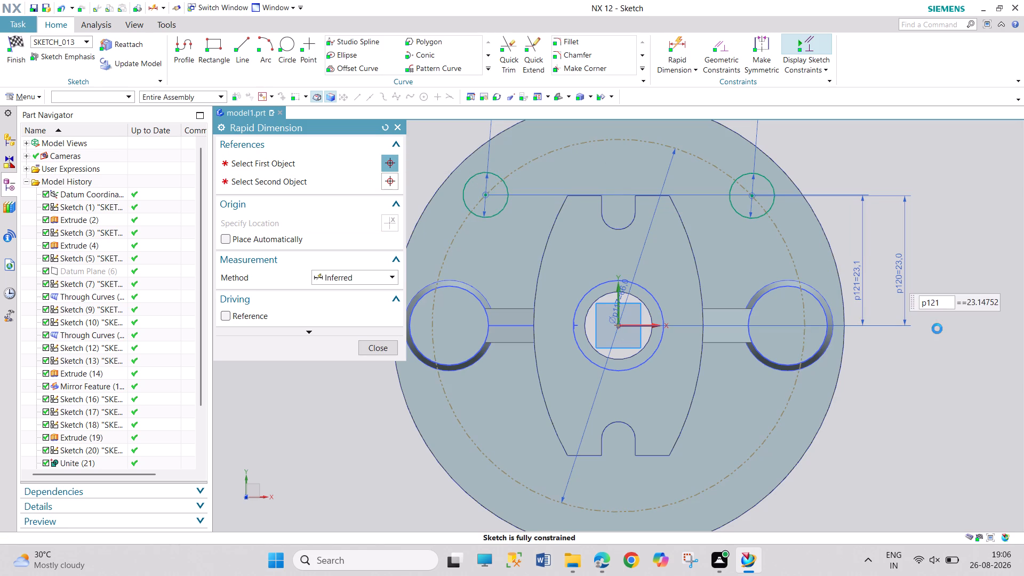
pyautogui.click(389, 350)
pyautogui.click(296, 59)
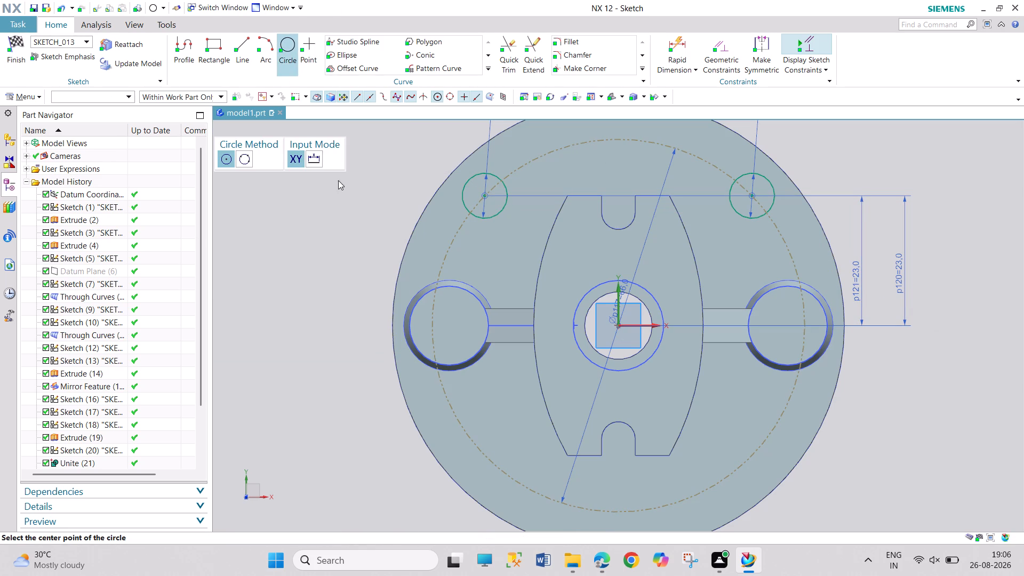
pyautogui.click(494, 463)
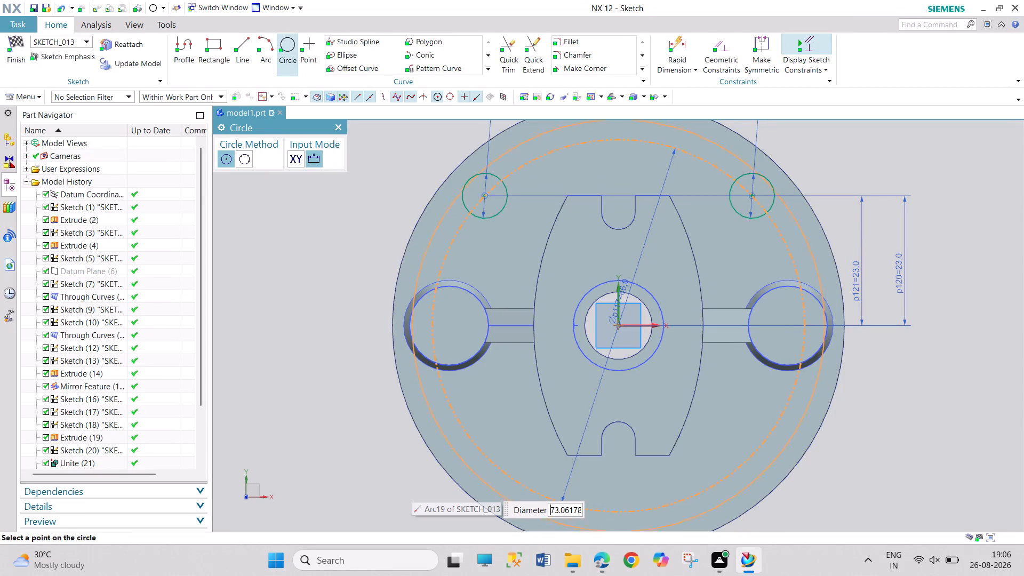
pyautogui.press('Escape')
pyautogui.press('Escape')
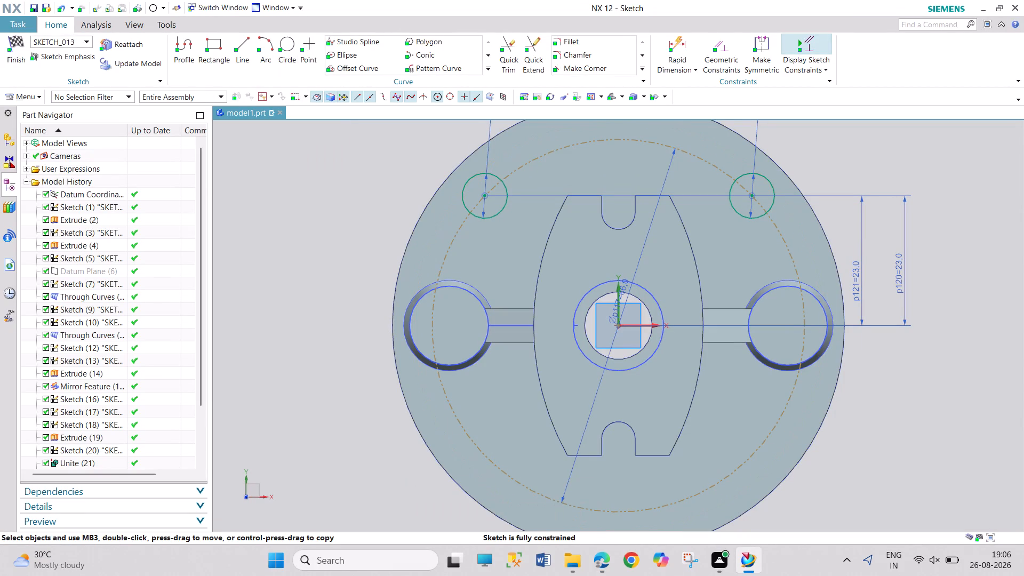
# Sketch two 8 mm diameter circles centred on the lower half of the 66 mm reference circle, one each side of the Y axis.
pyautogui.click(285, 48)
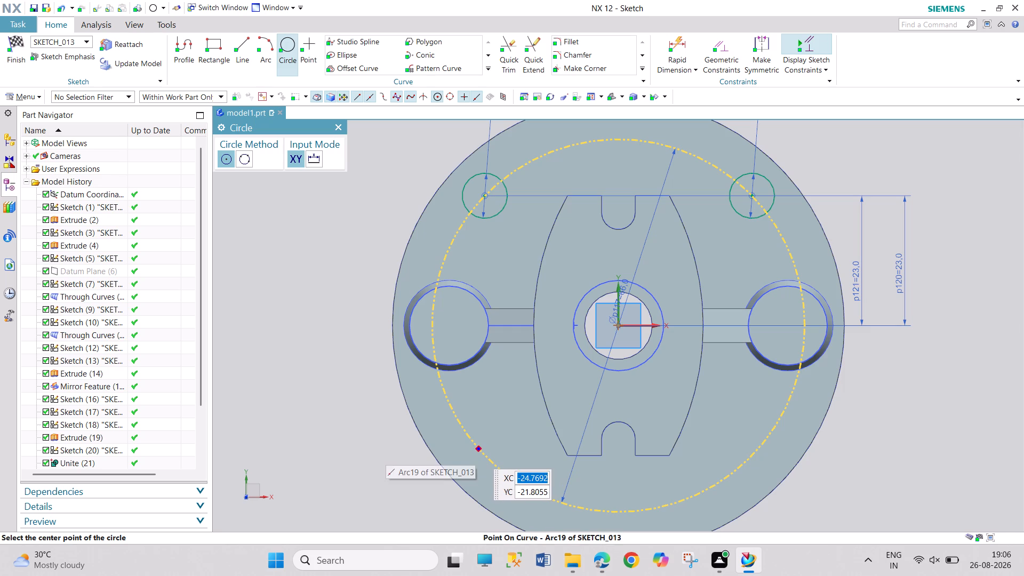
pyautogui.click(476, 451)
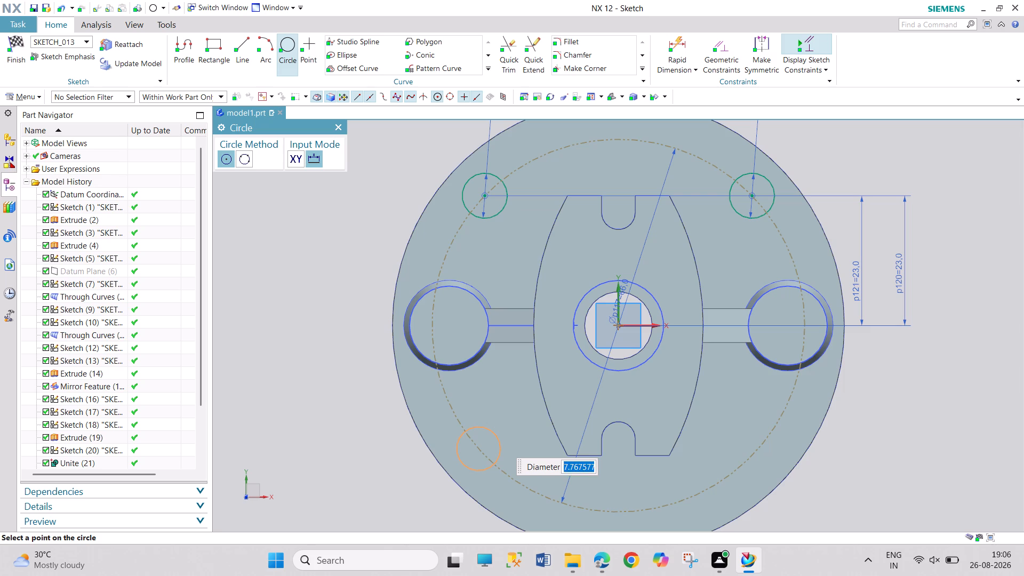
pyautogui.press('8')
pyautogui.press('Return')
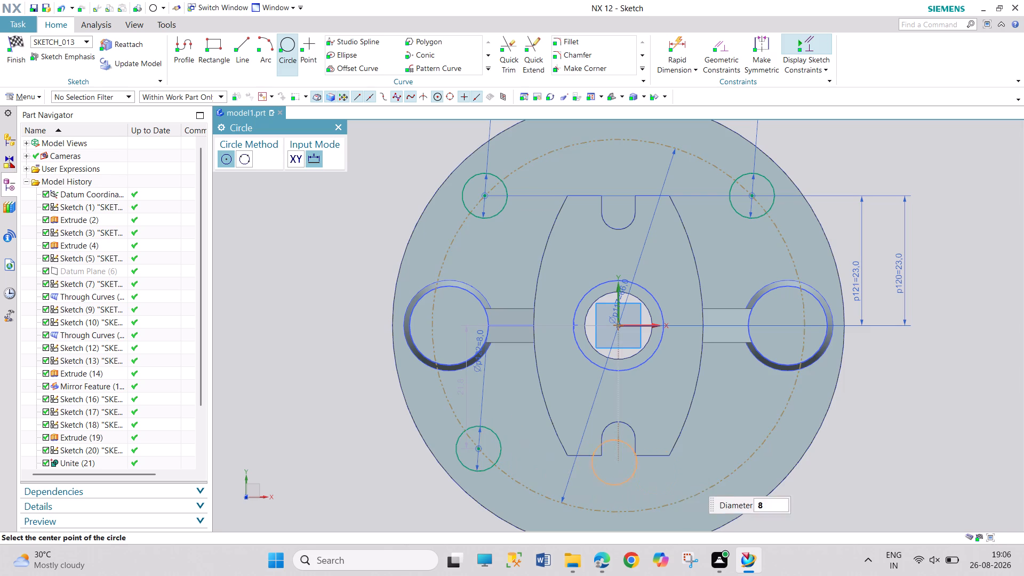
pyautogui.click(745, 462)
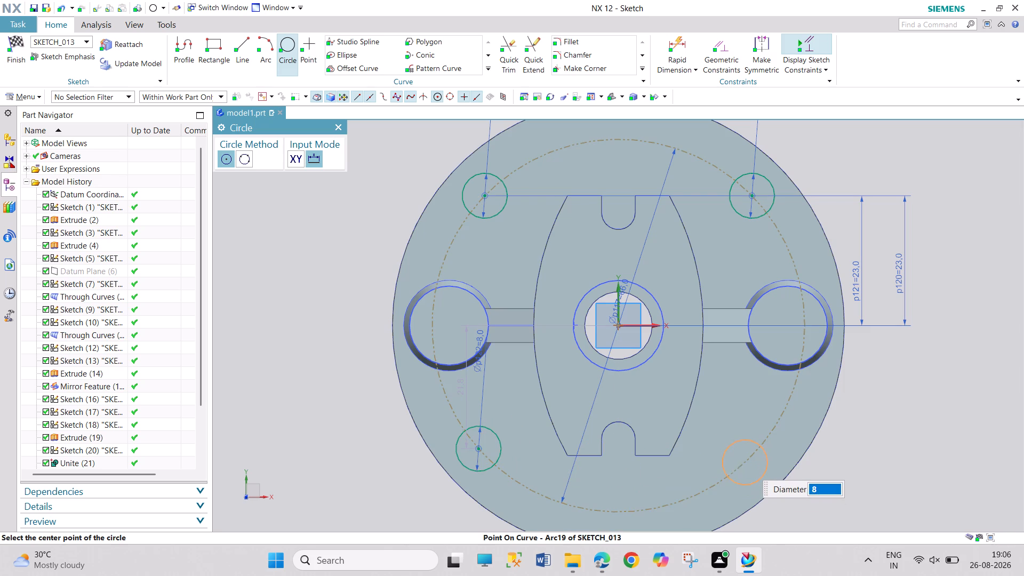
pyautogui.click(339, 130)
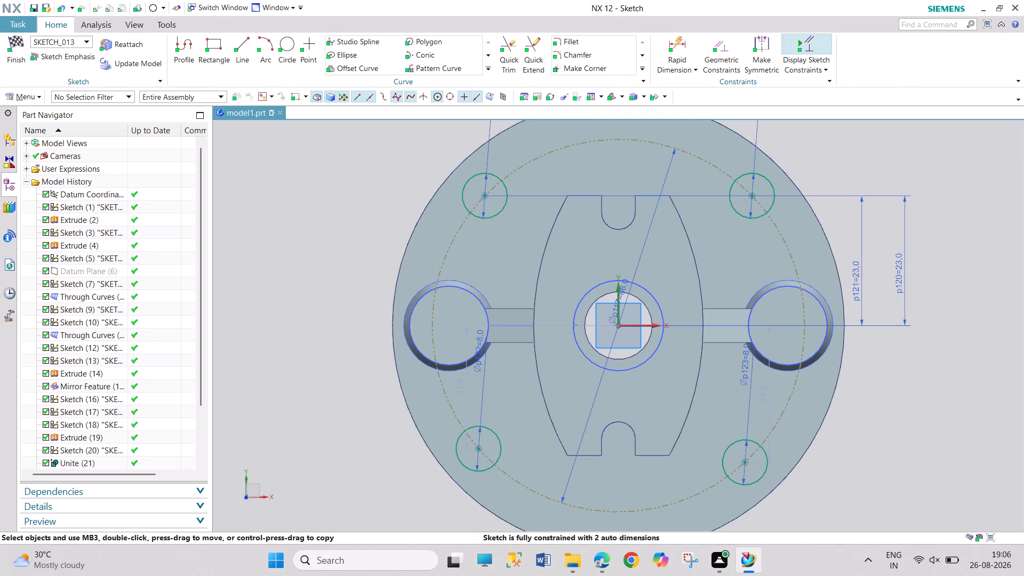
# Set the vertical position dimension of the lower circle on the negative X side to 23 mm, placed outside the flange.
pyautogui.moveTo(463, 390); pyautogui.dragTo(353, 390)
pyautogui.doubleClick(354, 394)
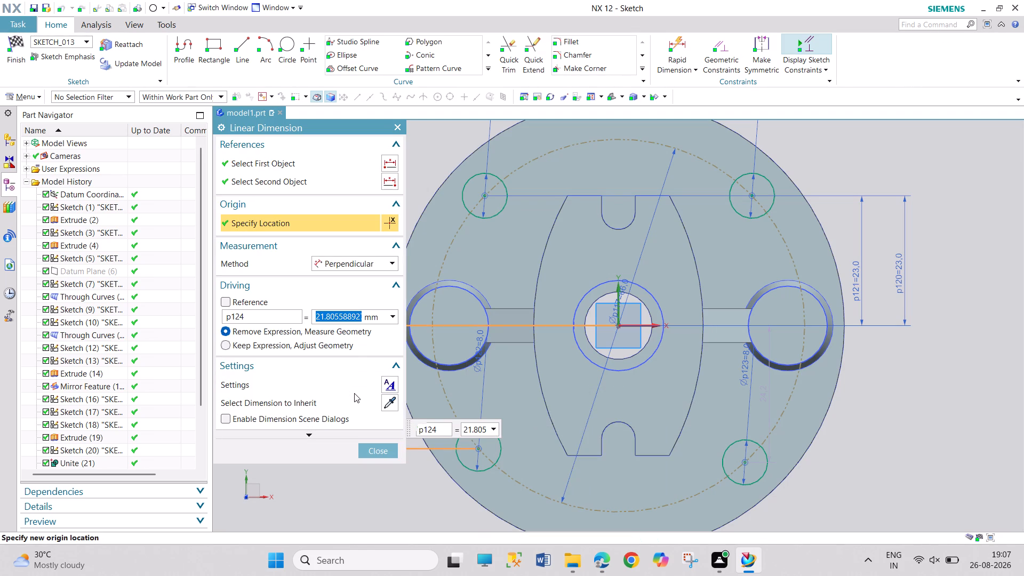
pyautogui.write('23')
pyautogui.press('Return')
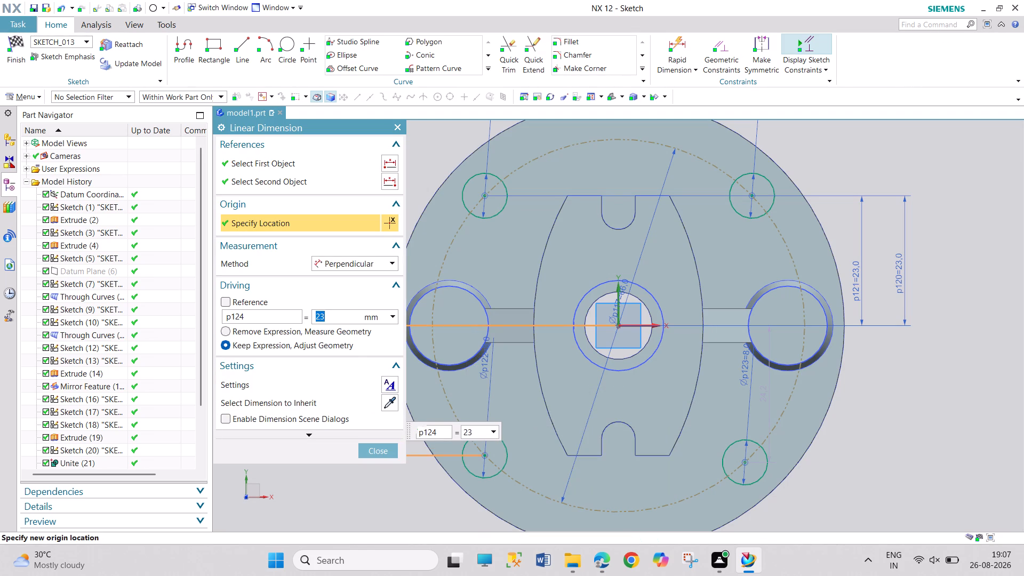
pyautogui.moveTo(746, 387); pyautogui.dragTo(856, 399)
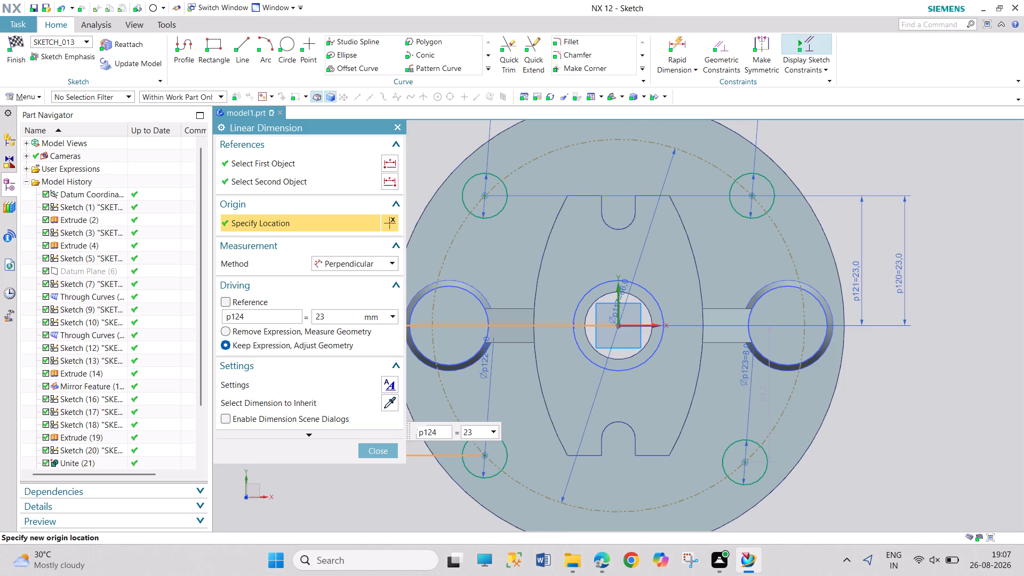
pyautogui.moveTo(762, 390); pyautogui.dragTo(909, 409)
pyautogui.click(398, 126)
# Set the vertical position dimension of the lower circle on the positive X side to 23 mm, placed outside the flange.
pyautogui.moveTo(763, 399); pyautogui.dragTo(878, 406)
pyautogui.doubleClick(882, 396)
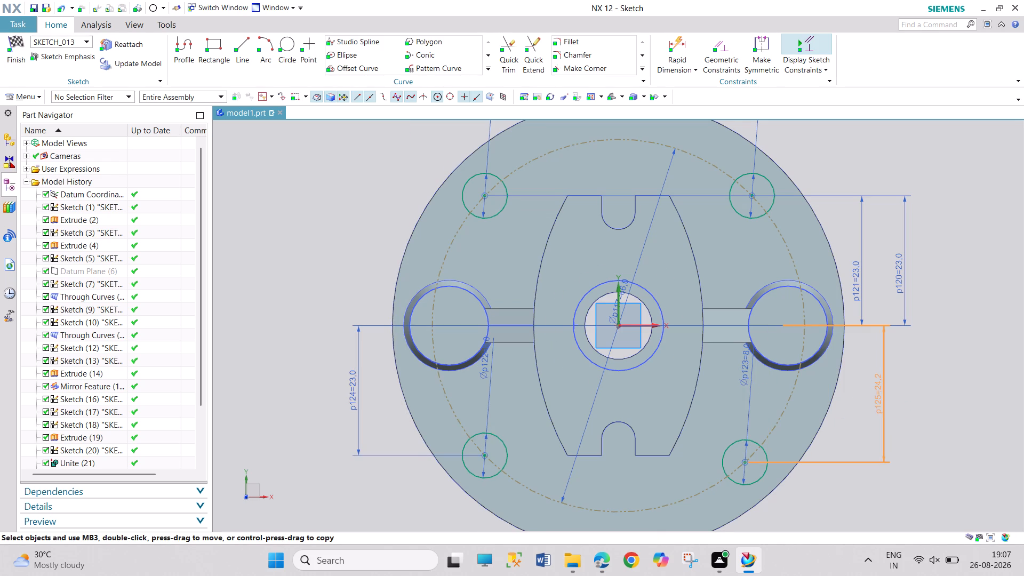
pyautogui.write('23')
pyautogui.press('Return')
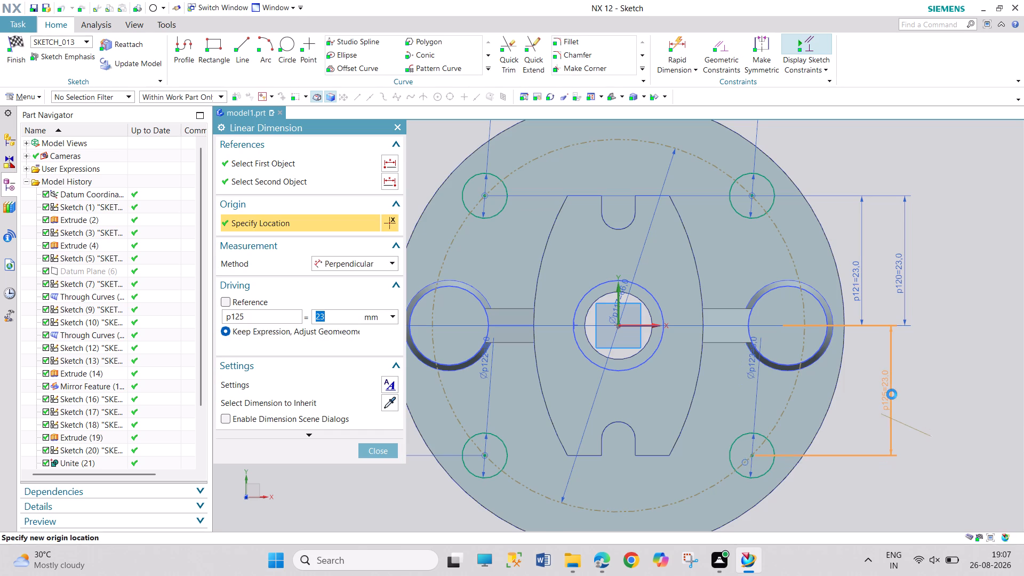
pyautogui.click(380, 449)
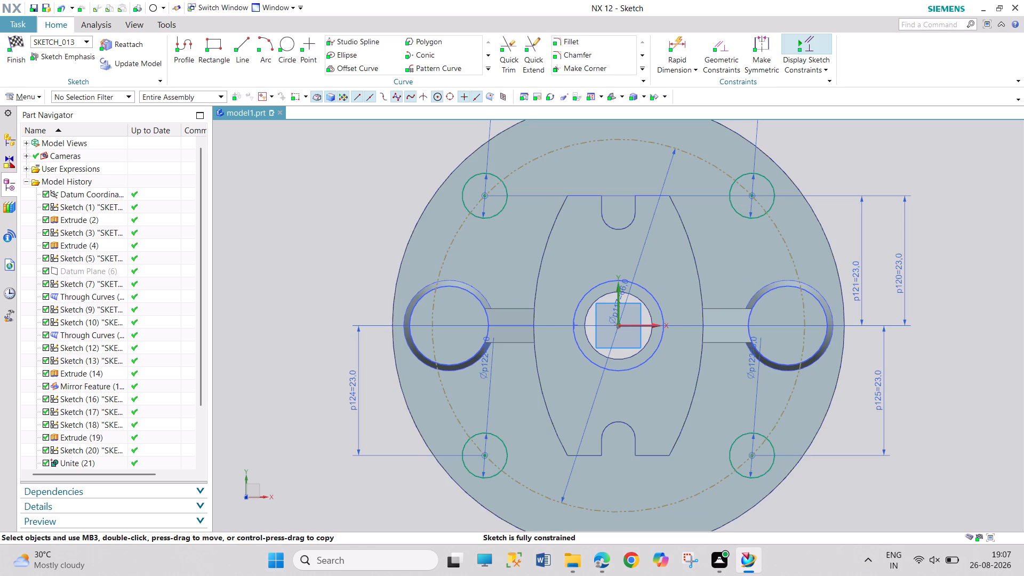
# Move the two lower circles' 23 mm dimensions further outward and finish the sketch.
pyautogui.moveTo(354, 385); pyautogui.dragTo(332, 379)
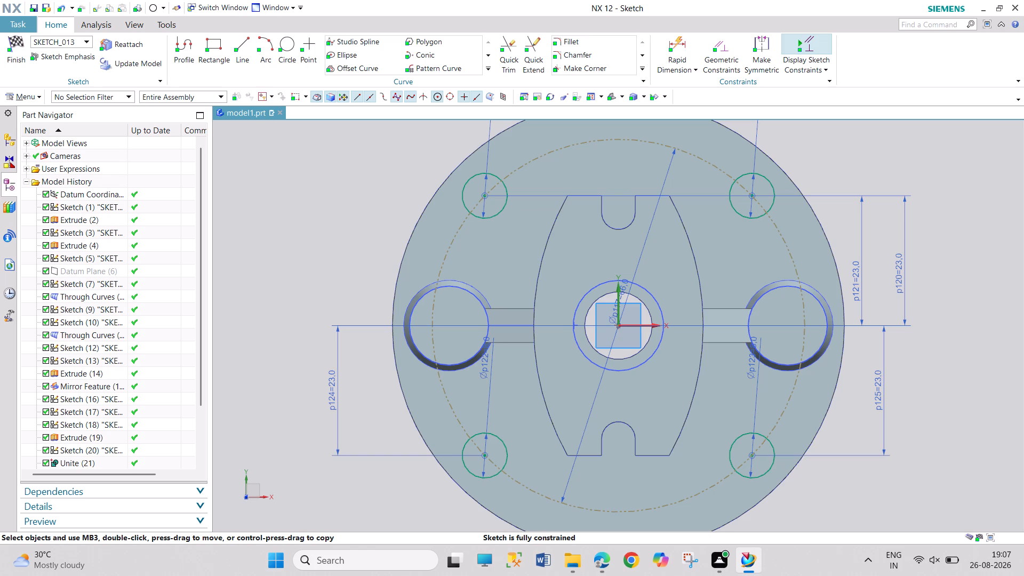
pyautogui.moveTo(881, 394); pyautogui.dragTo(914, 396)
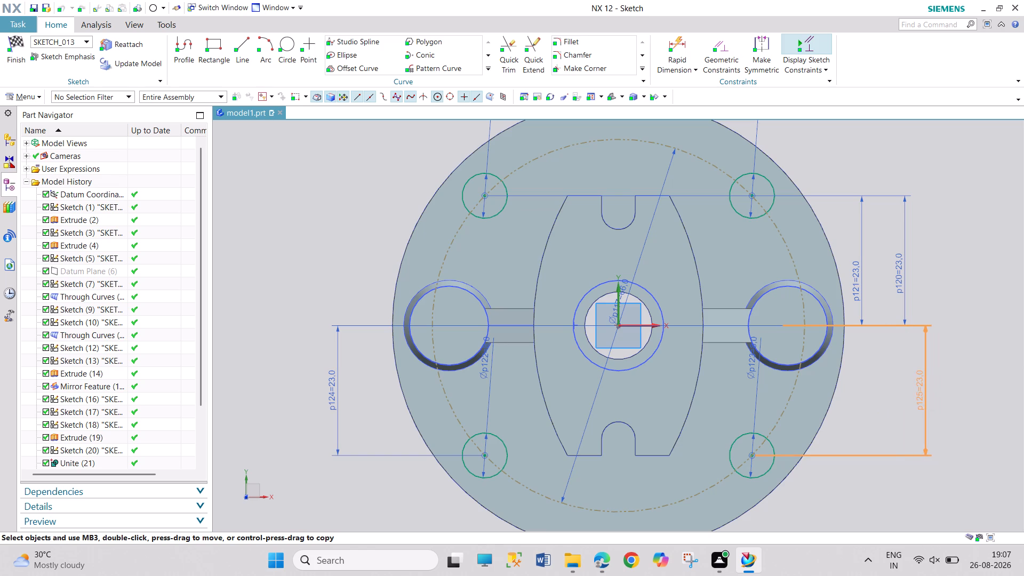
pyautogui.moveTo(914, 396); pyautogui.dragTo(900, 377)
pyautogui.click(17, 59)
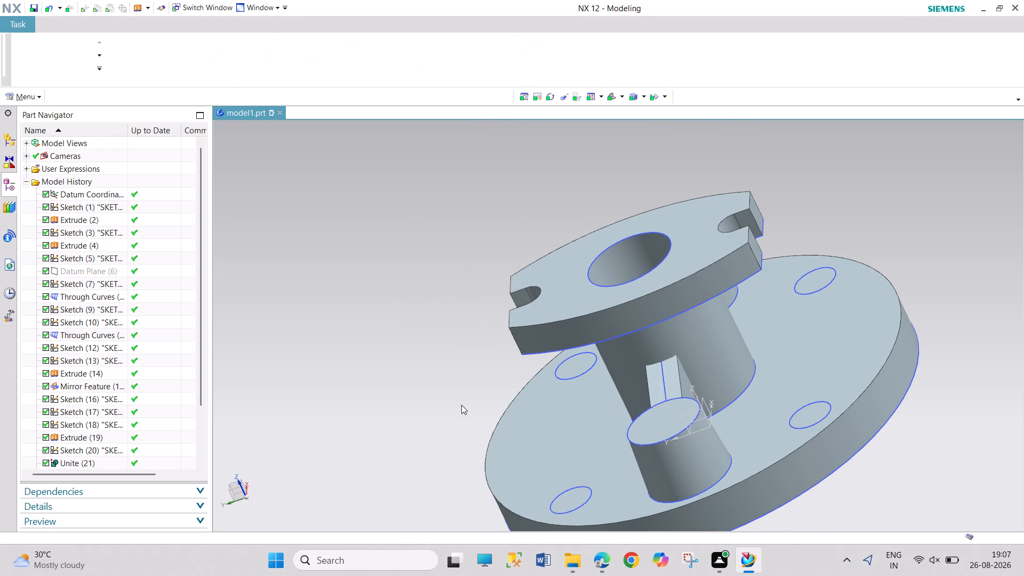
# Extrude the four 8 mm circles 10 mm in the reversed direction, down into the base flange, subtracting them from the flanged body.
pyautogui.moveTo(461, 405); pyautogui.dragTo(494, 383, button='middle')
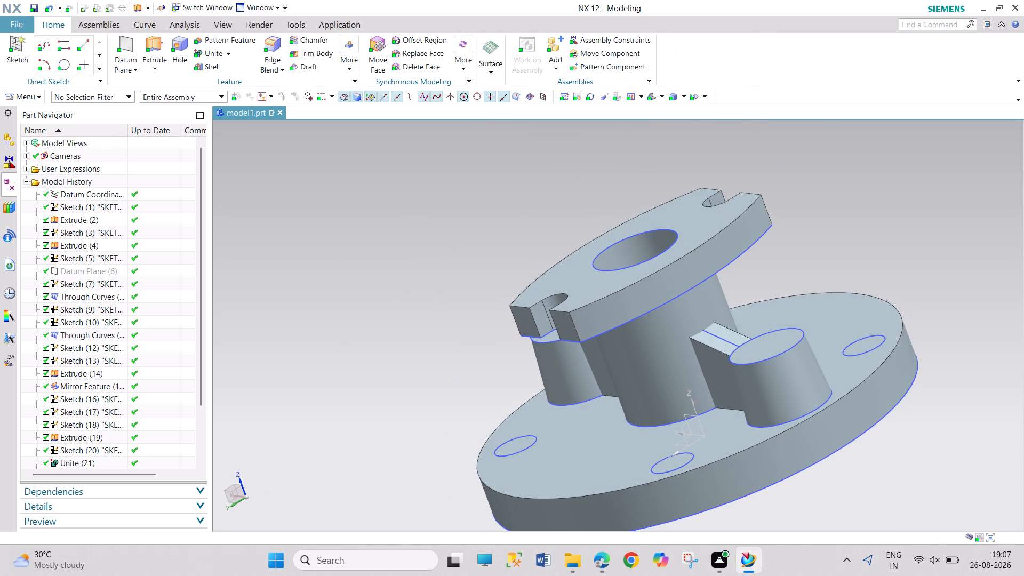
pyautogui.scroll(3, 440, 416)
pyautogui.scroll(-6, 440, 416)
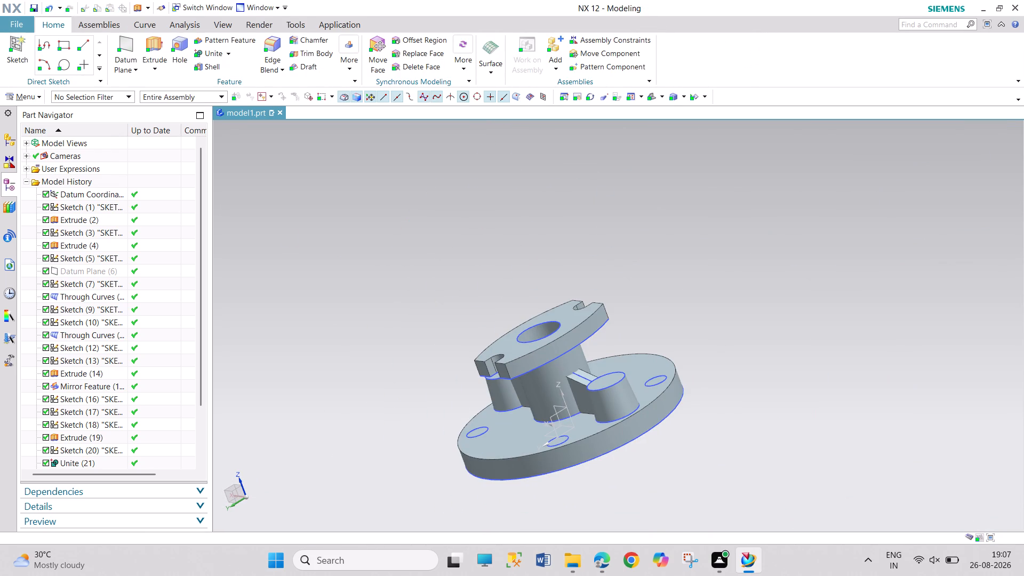
pyautogui.click(157, 45)
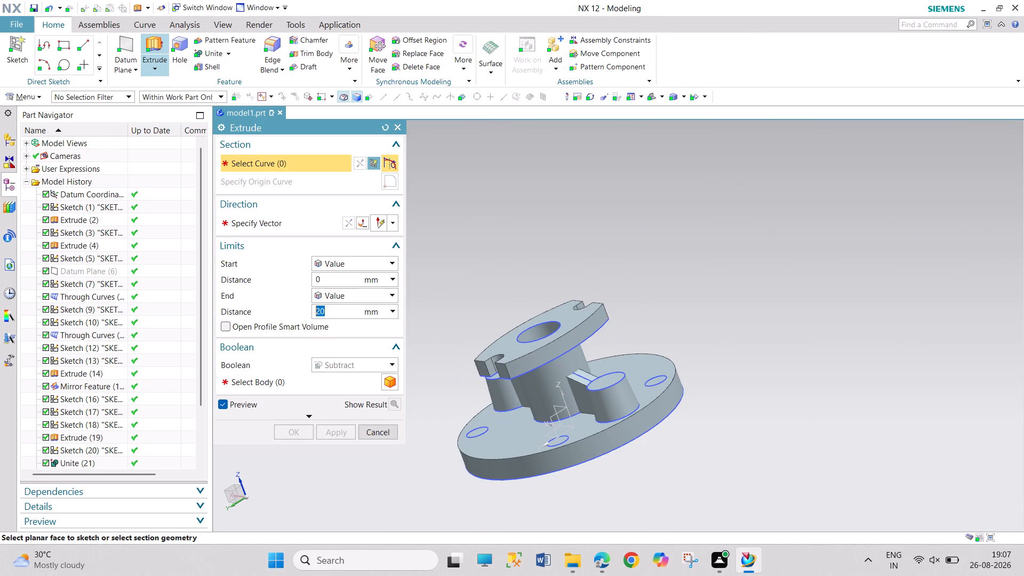
pyautogui.scroll(4, 551, 450)
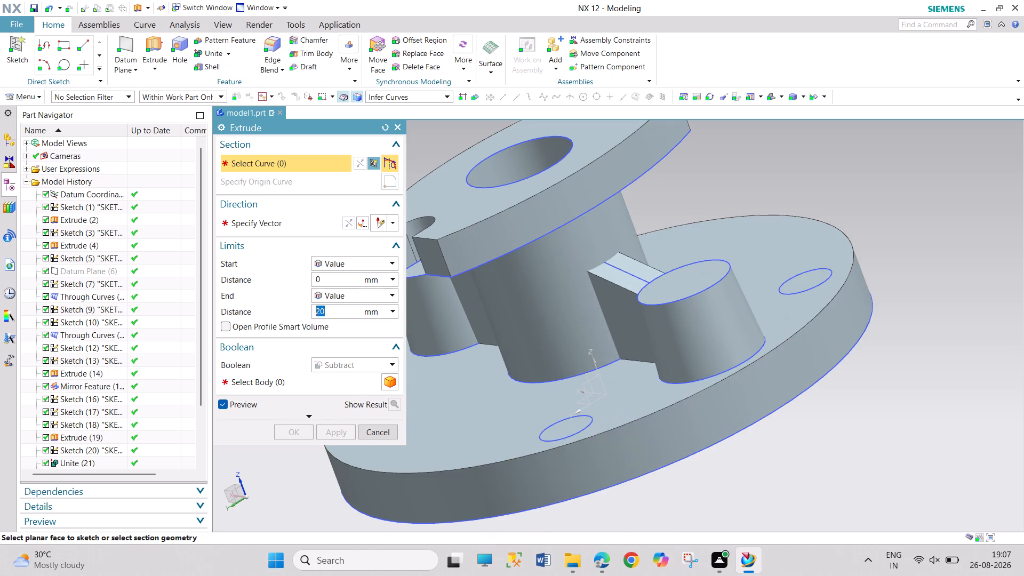
pyautogui.click(589, 427)
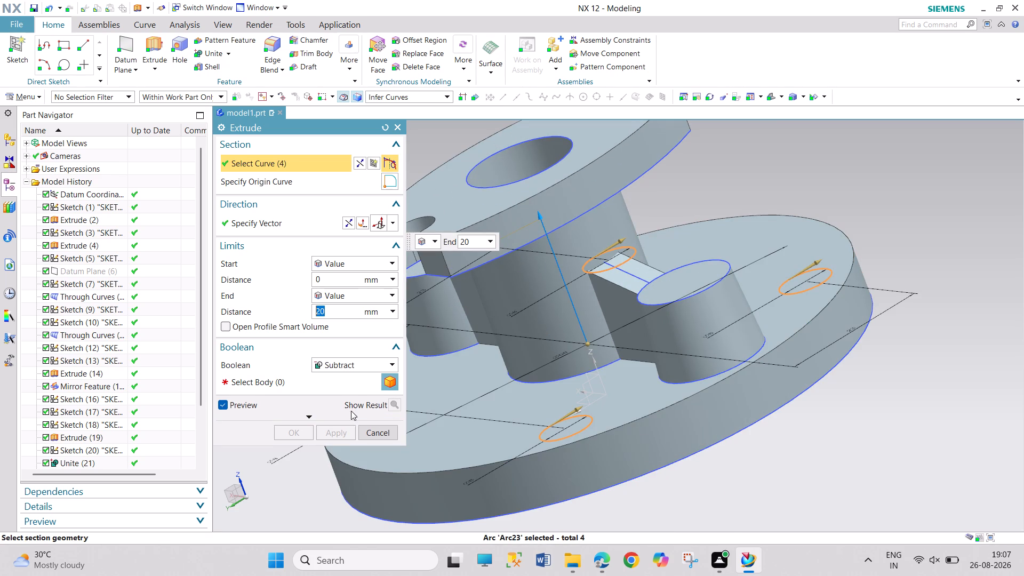
pyautogui.click(335, 375)
pyautogui.click(658, 450)
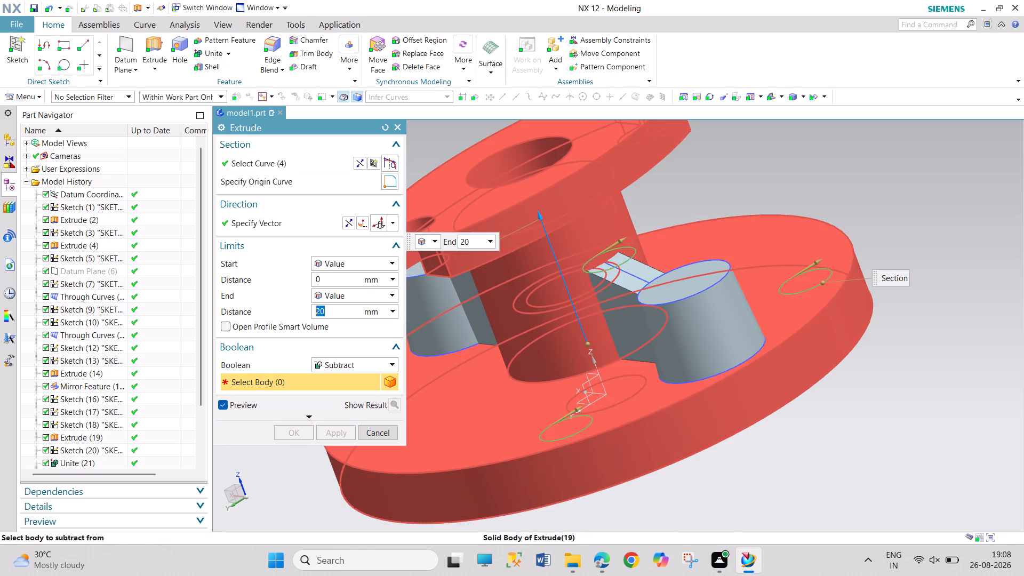
pyautogui.click(347, 222)
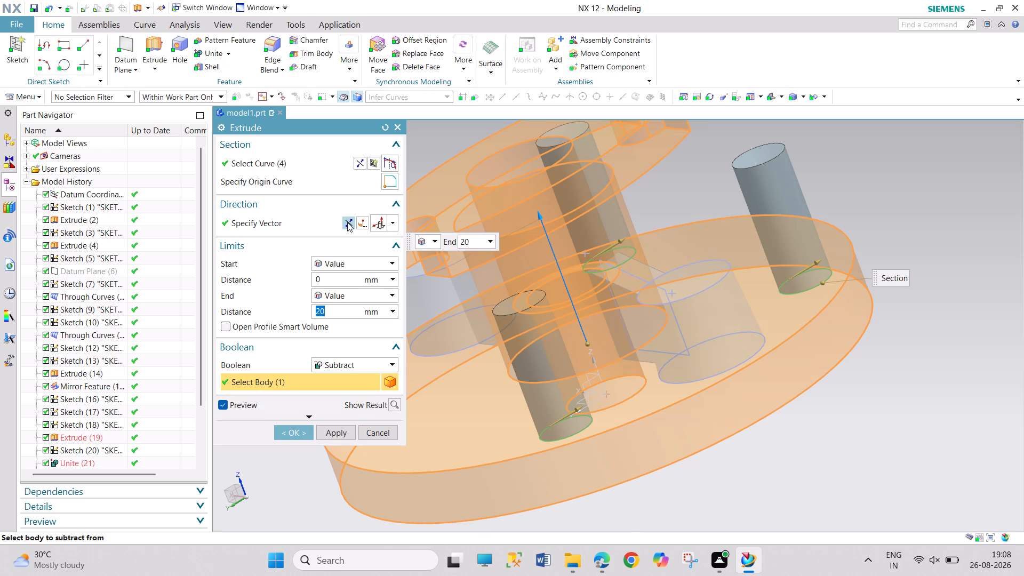
pyautogui.doubleClick(337, 307)
pyautogui.write('10')
pyautogui.press('Return')
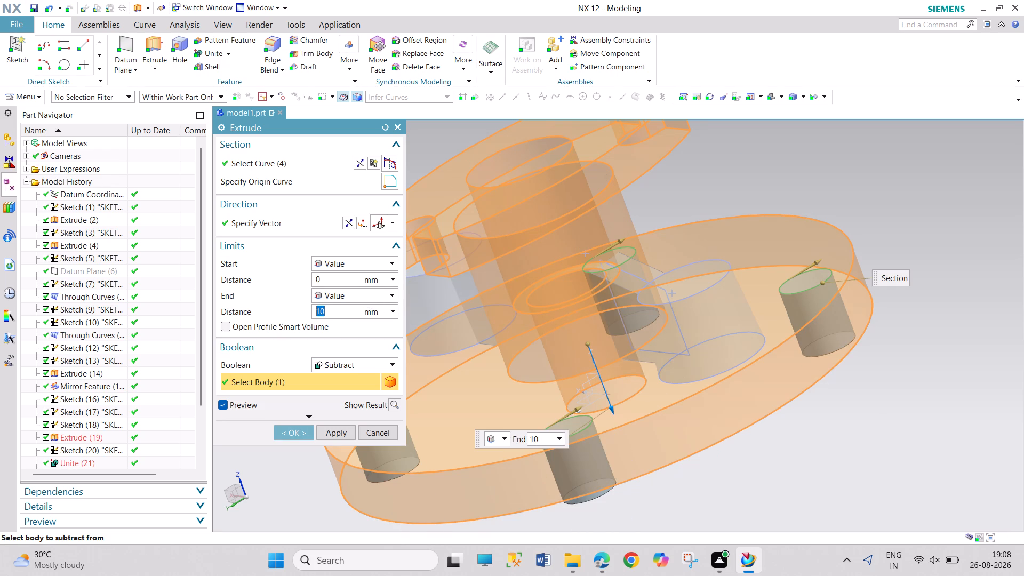
pyautogui.click(300, 437)
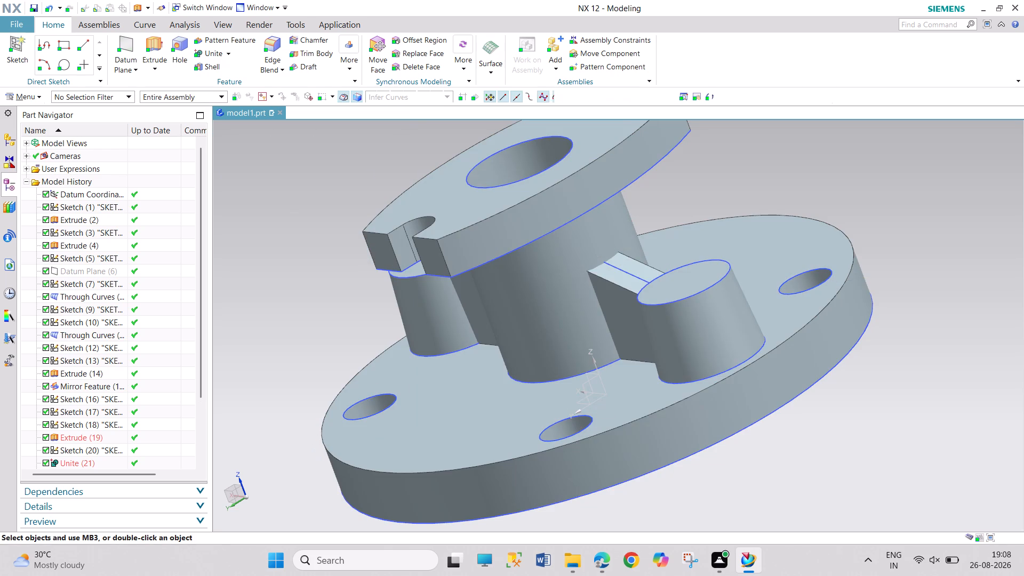
# Create a new sketch on the top face of the round boss on the positive X side.
pyautogui.moveTo(290, 395); pyautogui.dragTo(331, 419, button='middle')
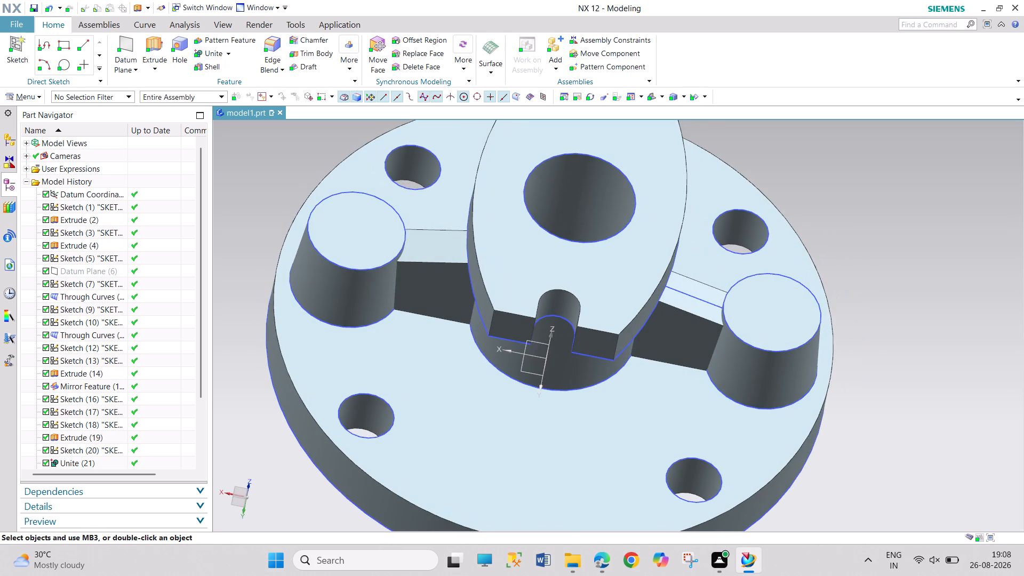
pyautogui.scroll(1, 831, 462)
pyautogui.scroll(-2, 833, 461)
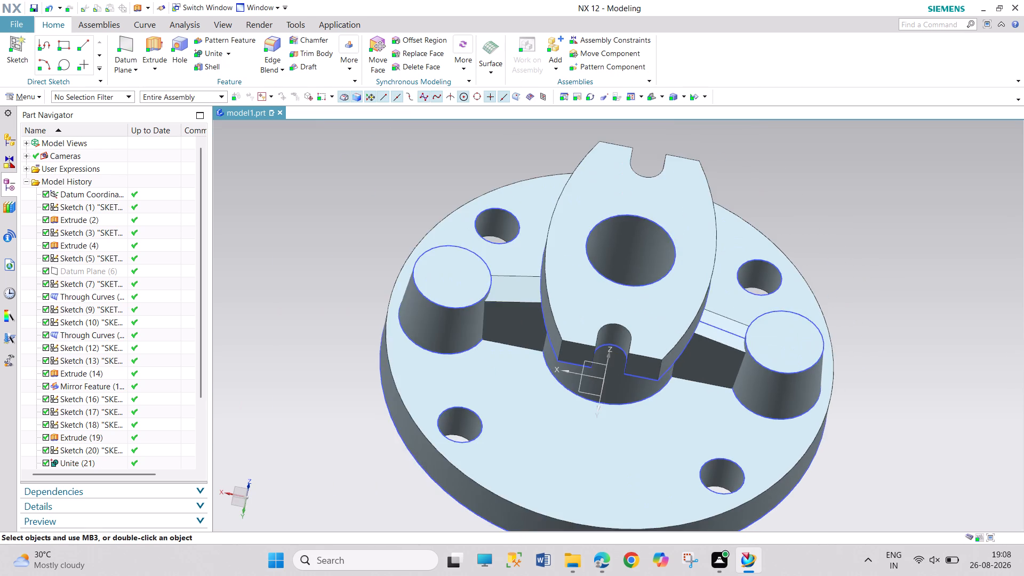
pyautogui.scroll(-2, 842, 469)
pyautogui.scroll(1, 795, 522)
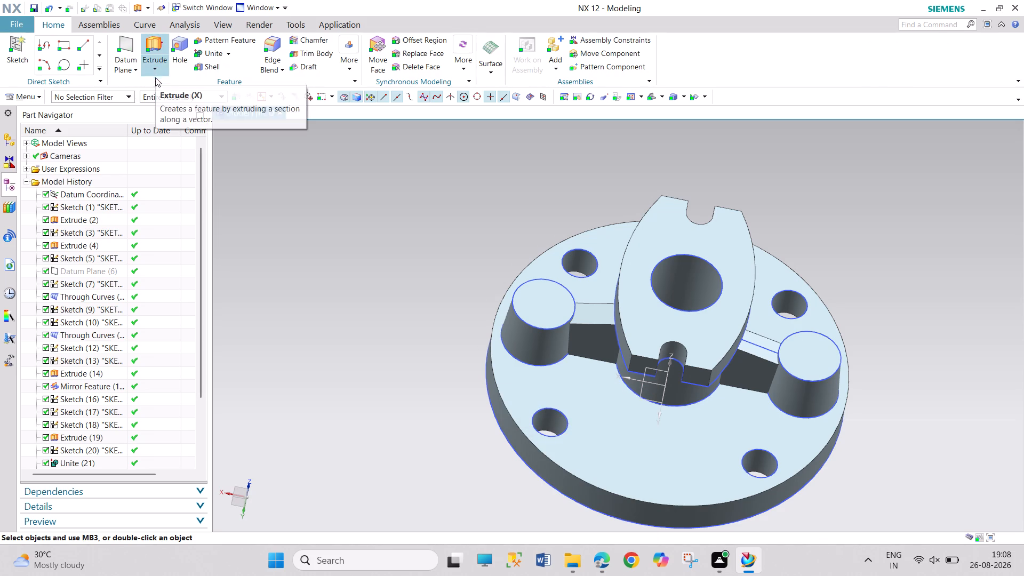
pyautogui.click(38, 95)
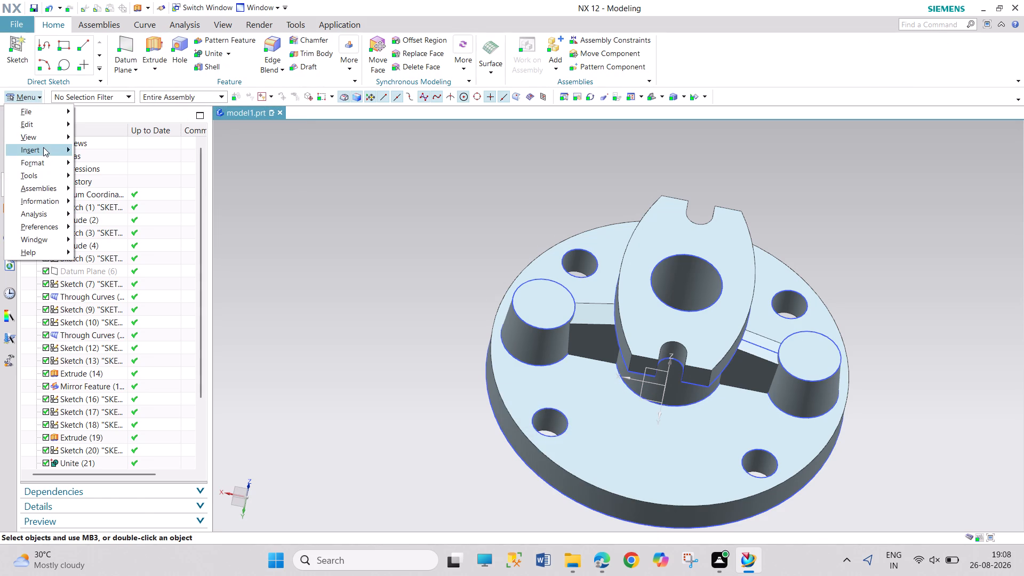
pyautogui.click(43, 147)
pyautogui.moveTo(92, 164); pyautogui.dragTo(99, 164)
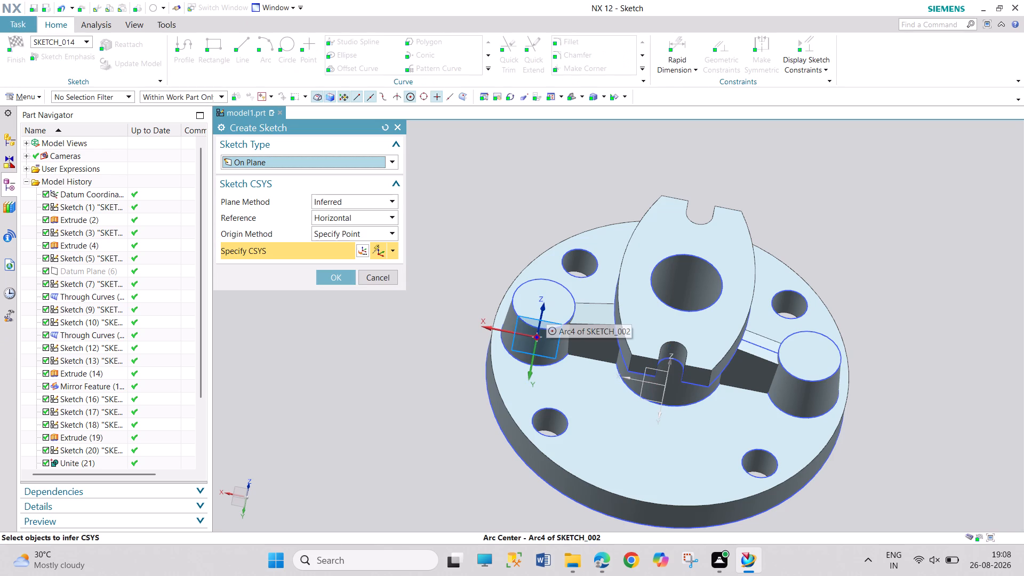
pyautogui.click(547, 298)
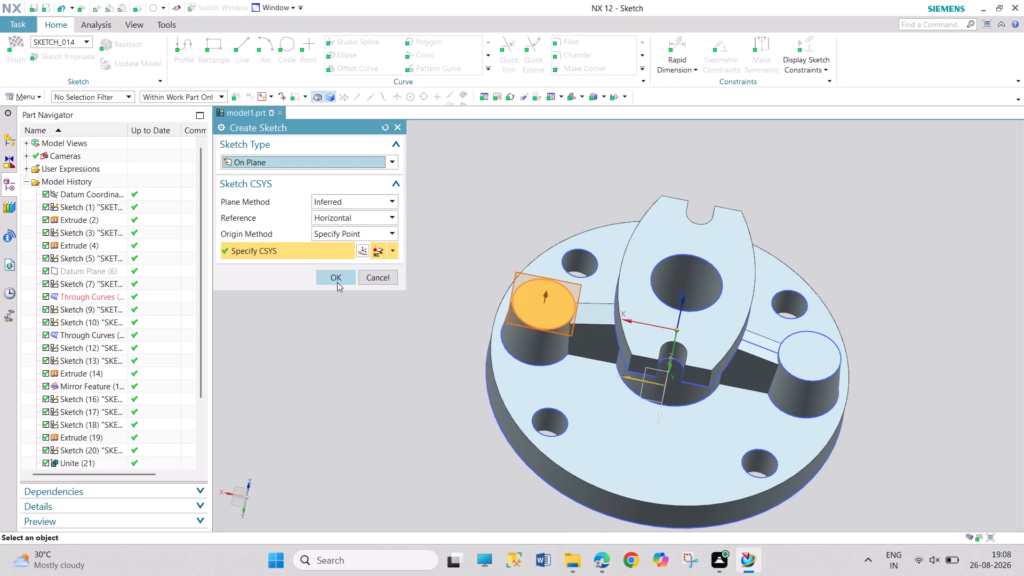
pyautogui.click(338, 283)
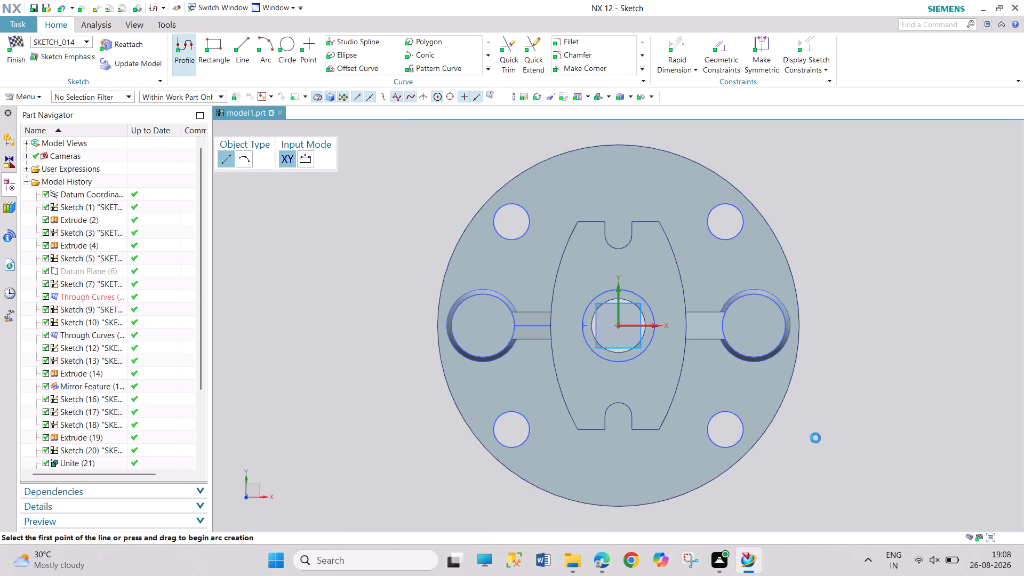
# Sketch an 8 mm diameter circle concentric with each of the two round bosses and finish the sketch.
pyautogui.click(285, 53)
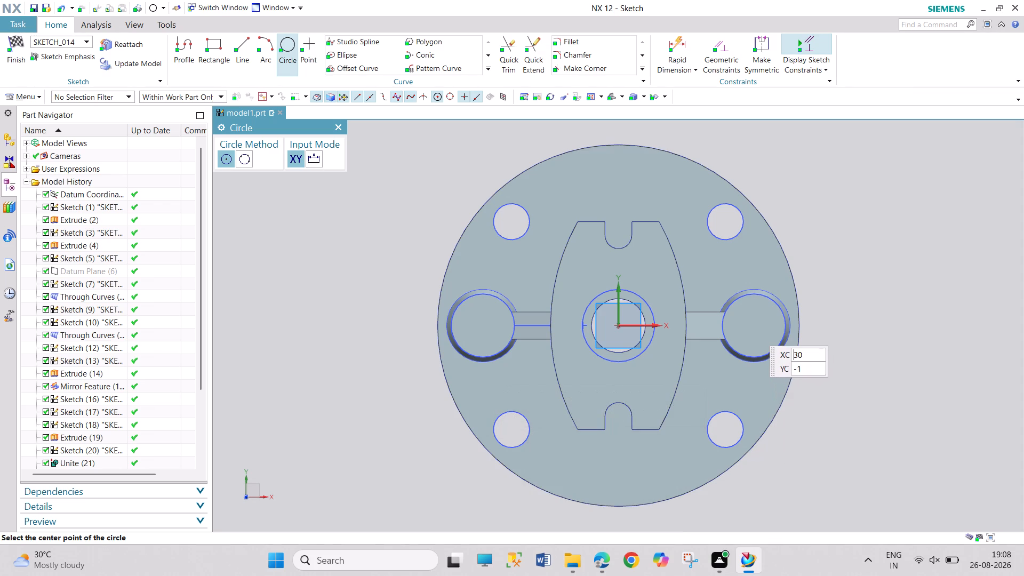
pyautogui.click(754, 325)
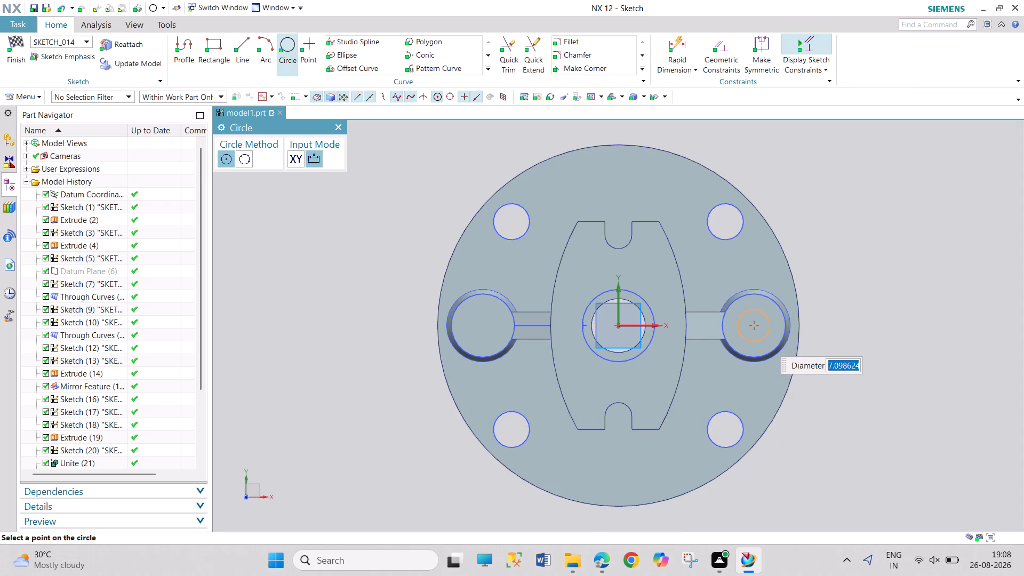
pyautogui.press('8')
pyautogui.press('Return')
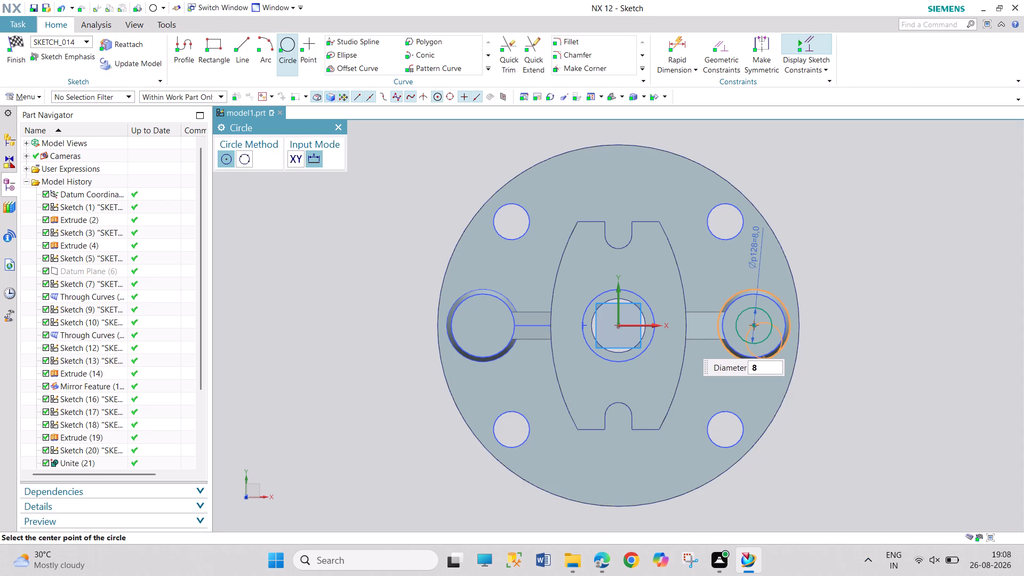
pyautogui.click(483, 326)
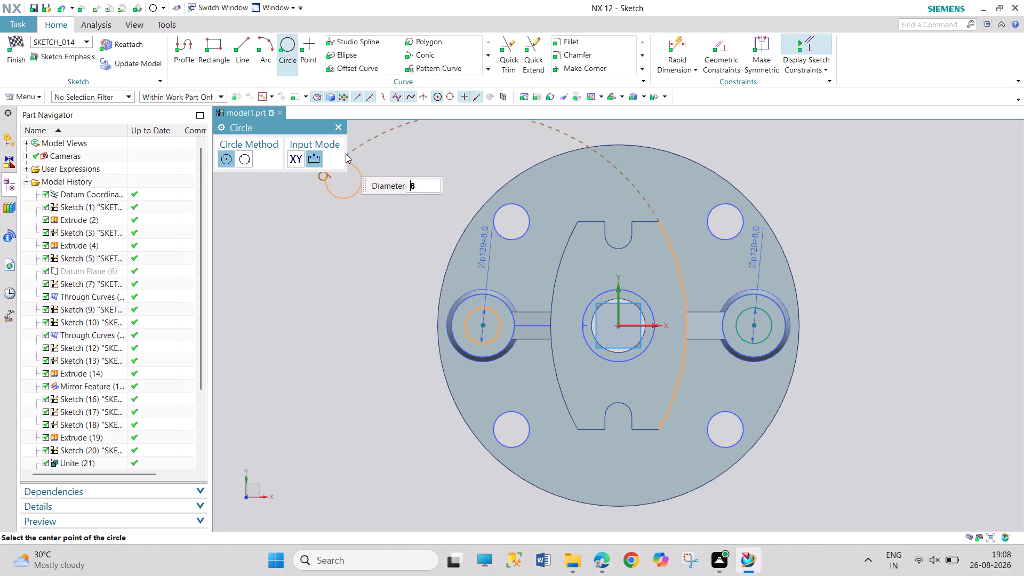
pyautogui.click(343, 128)
pyautogui.moveTo(419, 387); pyautogui.dragTo(427, 382, button='middle')
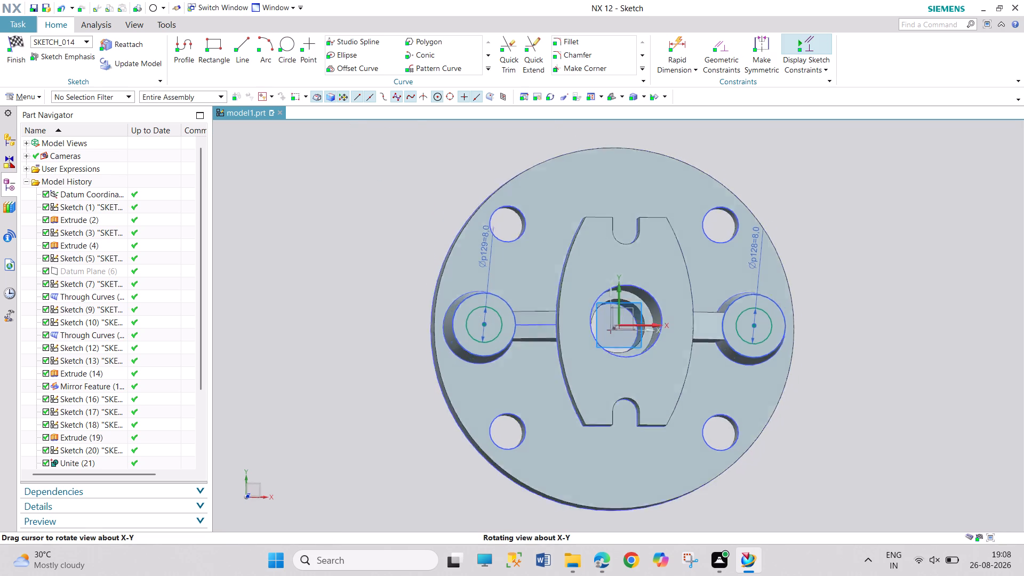
pyautogui.moveTo(427, 382); pyautogui.dragTo(428, 361, button='middle')
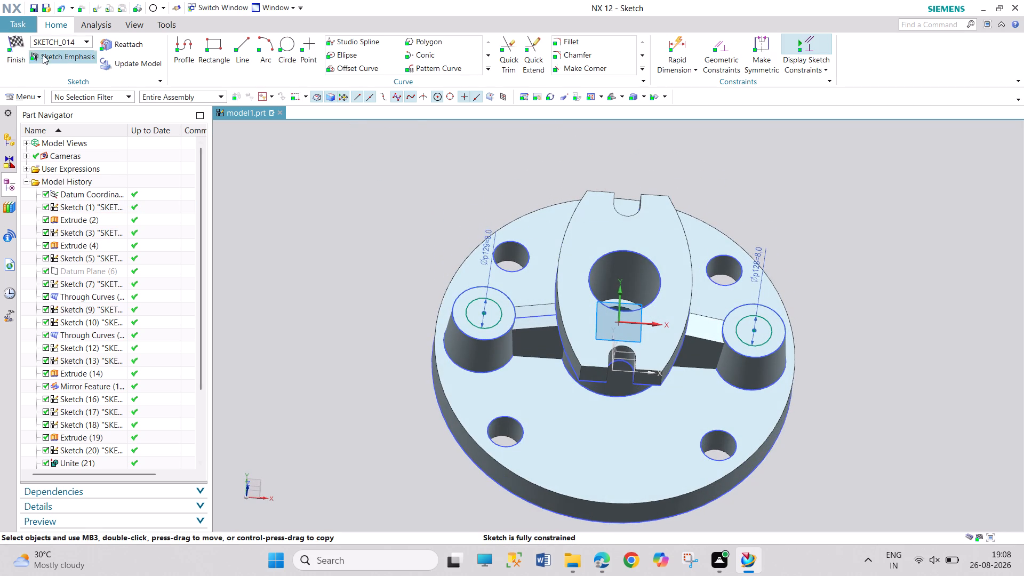
pyautogui.click(9, 50)
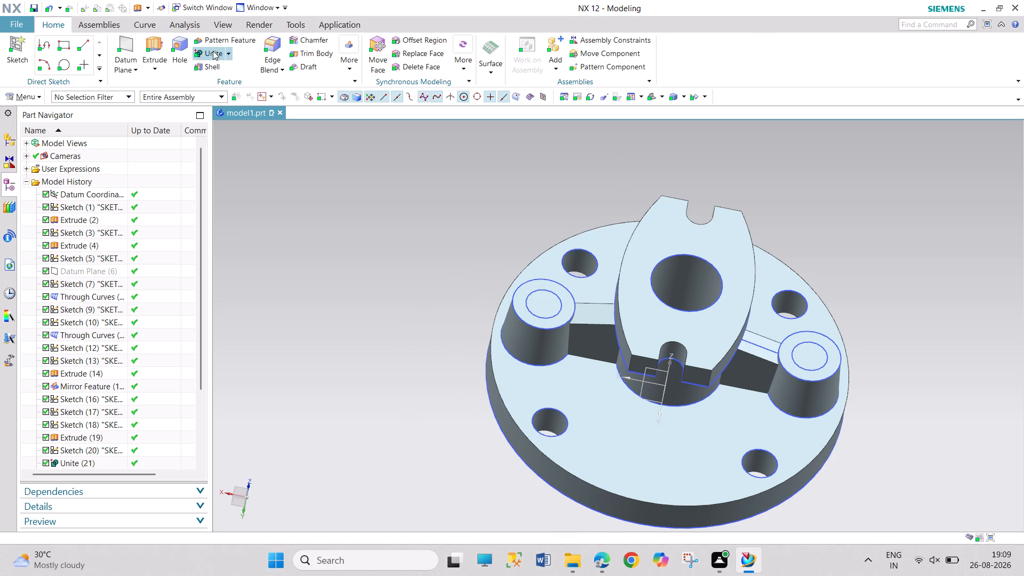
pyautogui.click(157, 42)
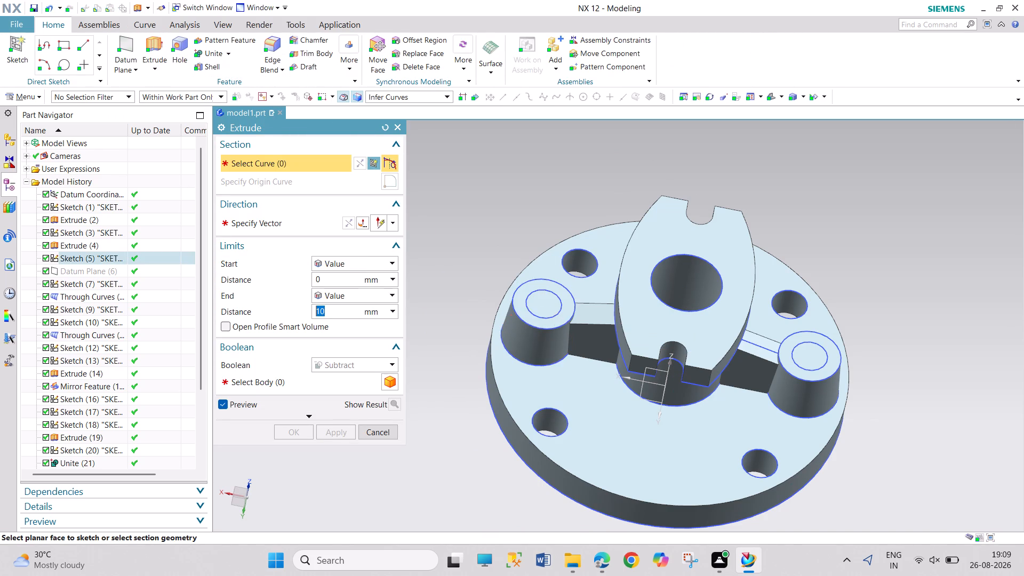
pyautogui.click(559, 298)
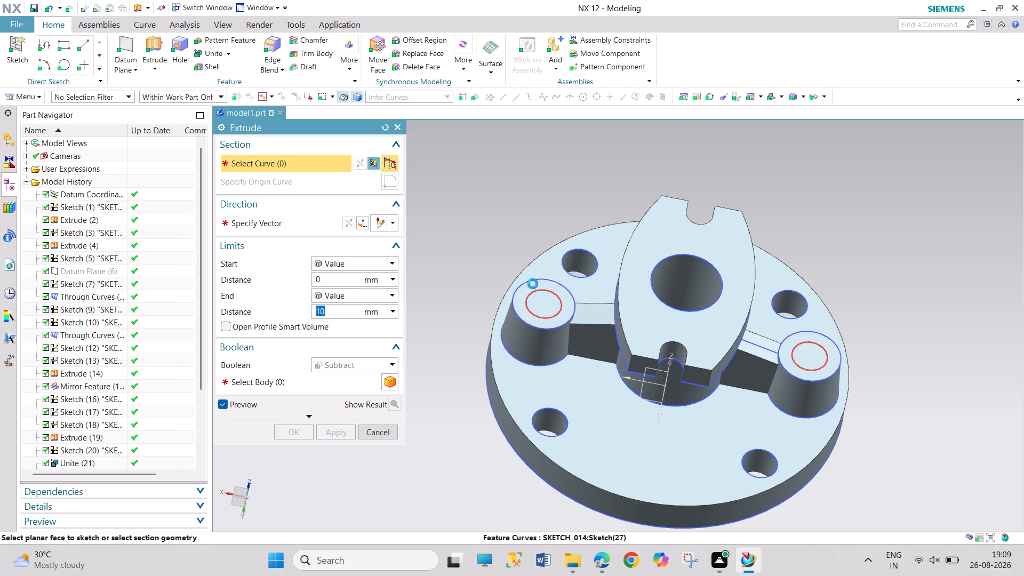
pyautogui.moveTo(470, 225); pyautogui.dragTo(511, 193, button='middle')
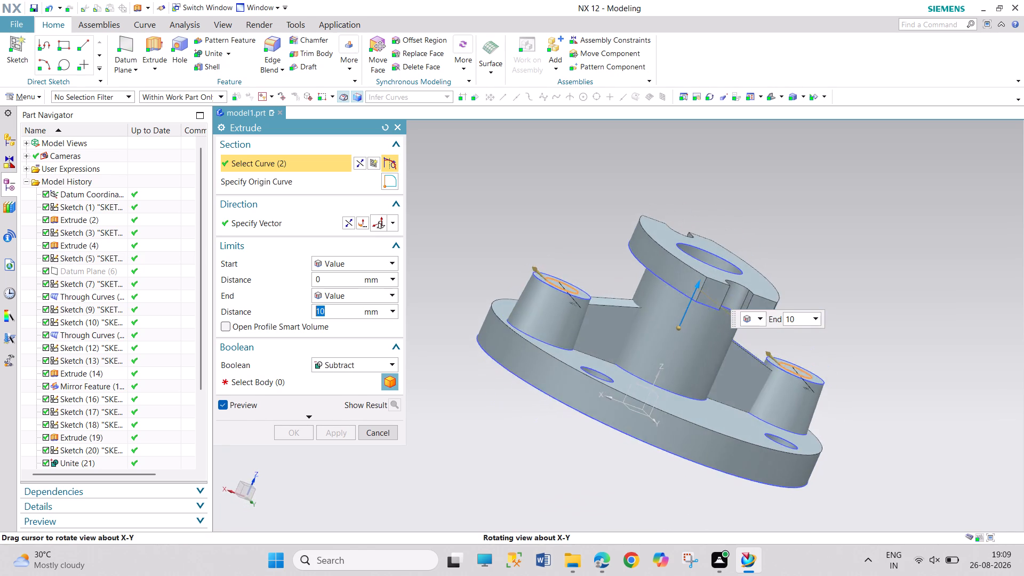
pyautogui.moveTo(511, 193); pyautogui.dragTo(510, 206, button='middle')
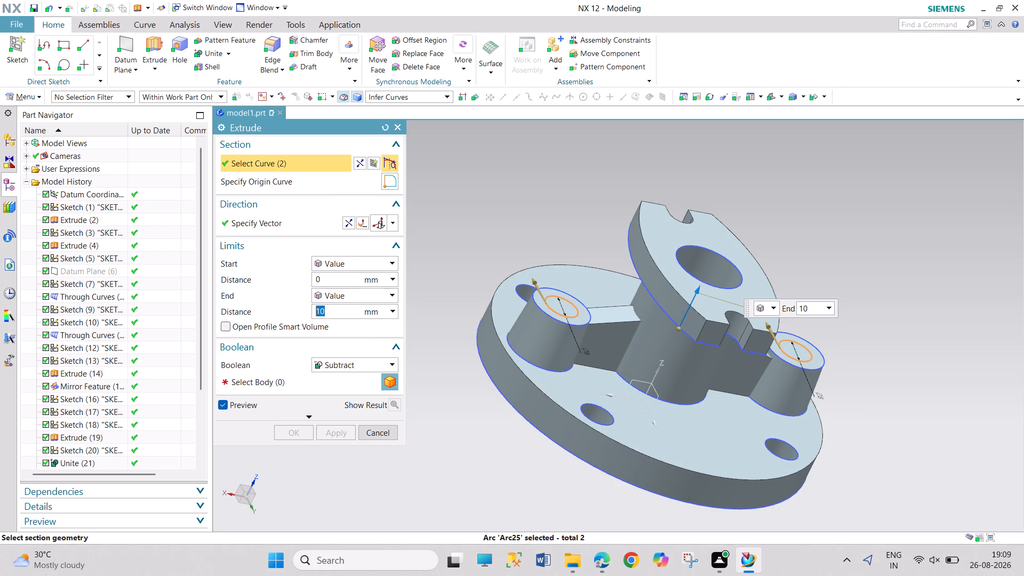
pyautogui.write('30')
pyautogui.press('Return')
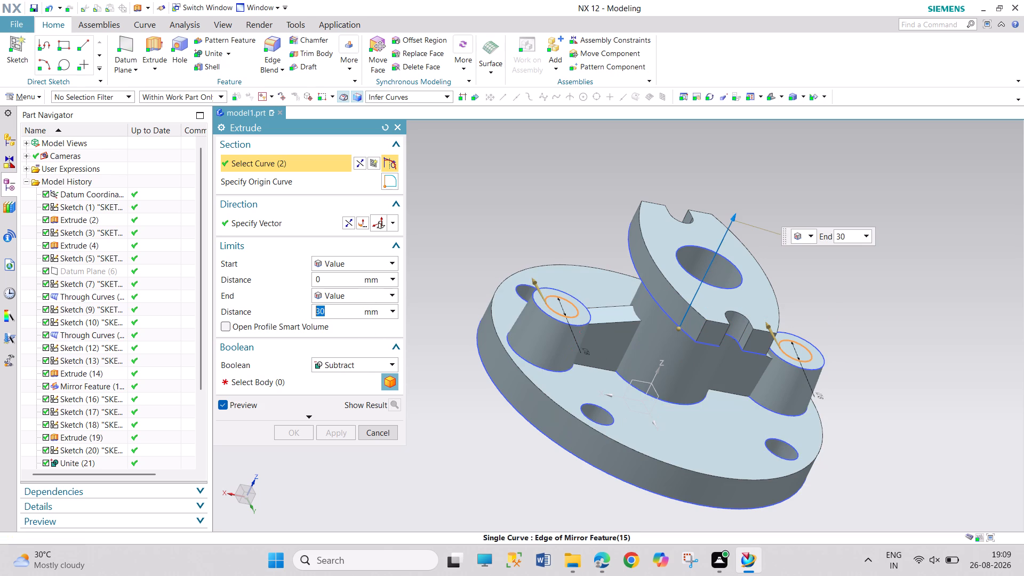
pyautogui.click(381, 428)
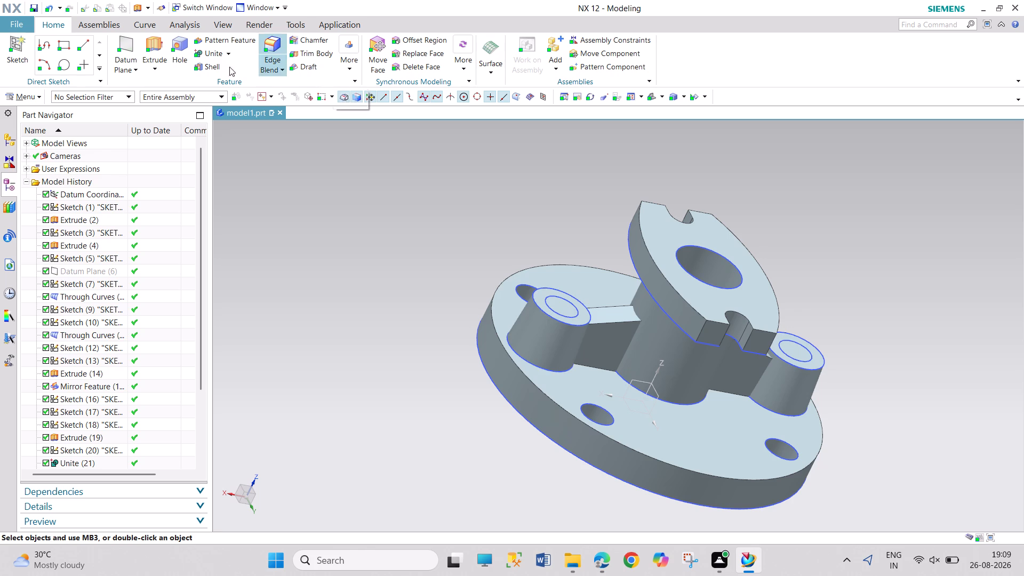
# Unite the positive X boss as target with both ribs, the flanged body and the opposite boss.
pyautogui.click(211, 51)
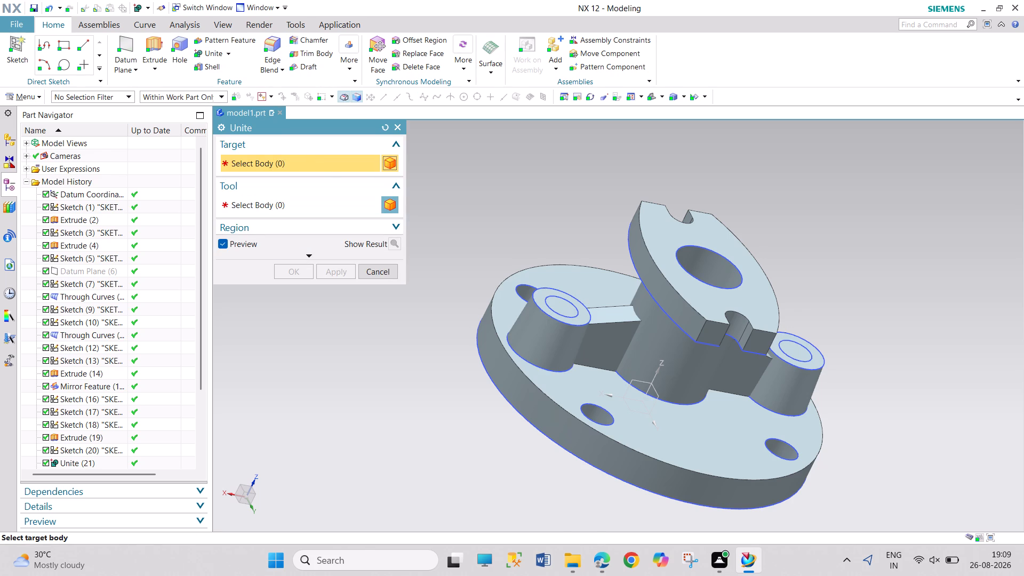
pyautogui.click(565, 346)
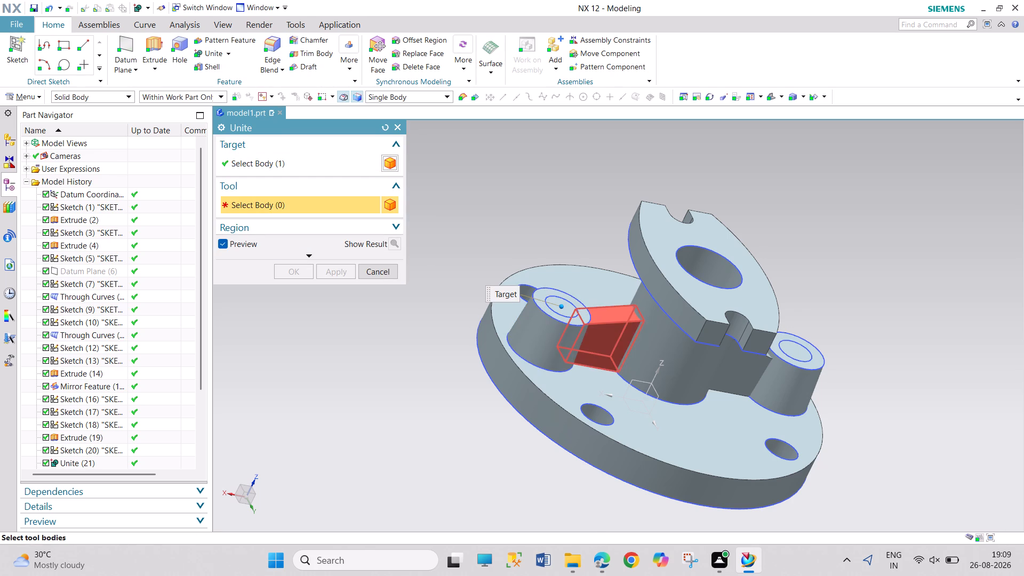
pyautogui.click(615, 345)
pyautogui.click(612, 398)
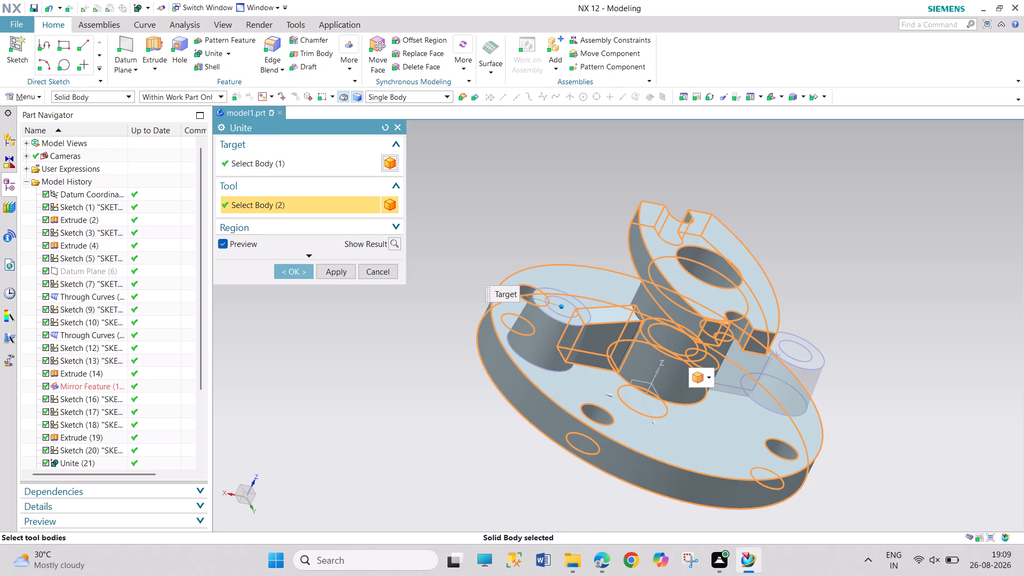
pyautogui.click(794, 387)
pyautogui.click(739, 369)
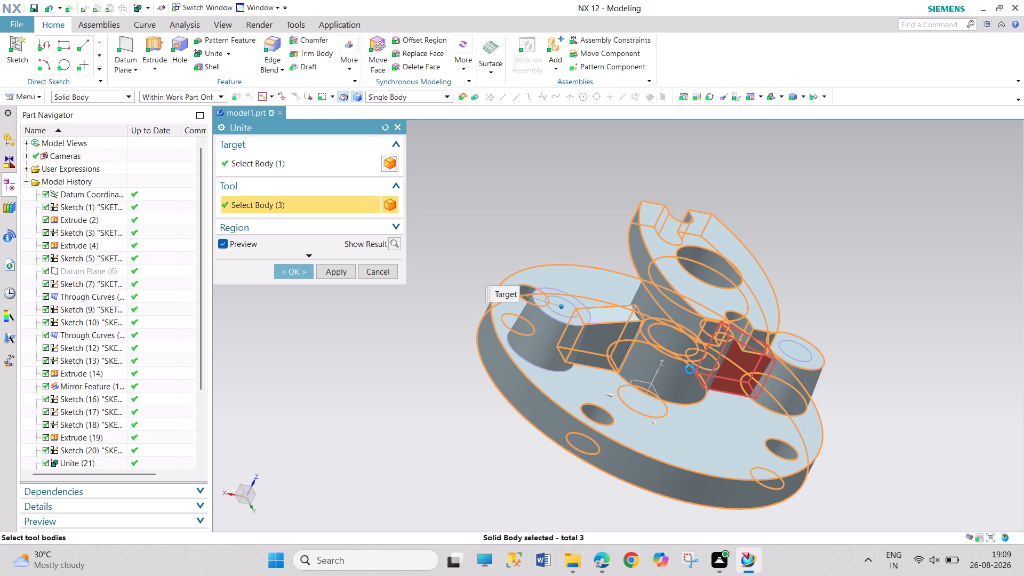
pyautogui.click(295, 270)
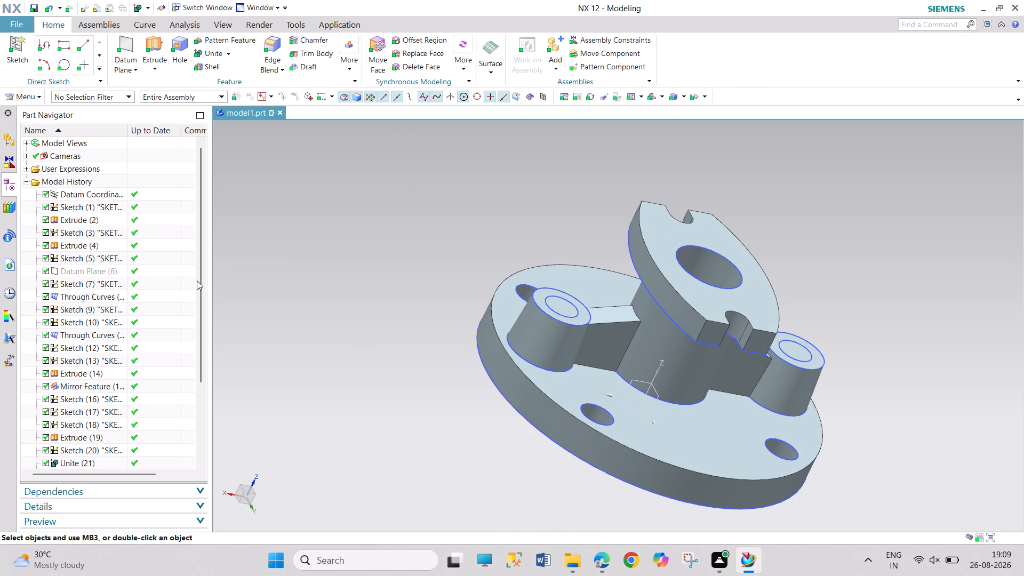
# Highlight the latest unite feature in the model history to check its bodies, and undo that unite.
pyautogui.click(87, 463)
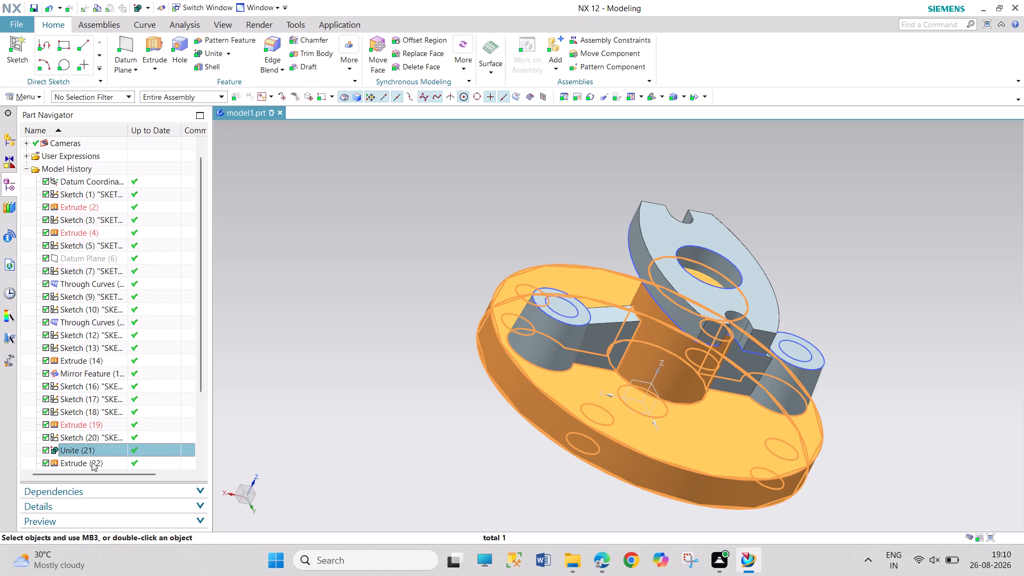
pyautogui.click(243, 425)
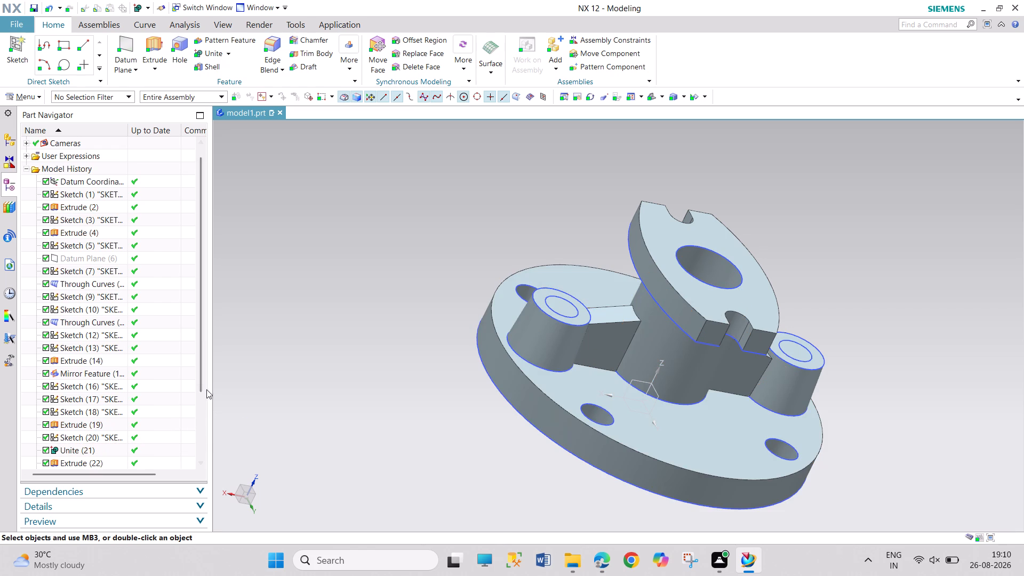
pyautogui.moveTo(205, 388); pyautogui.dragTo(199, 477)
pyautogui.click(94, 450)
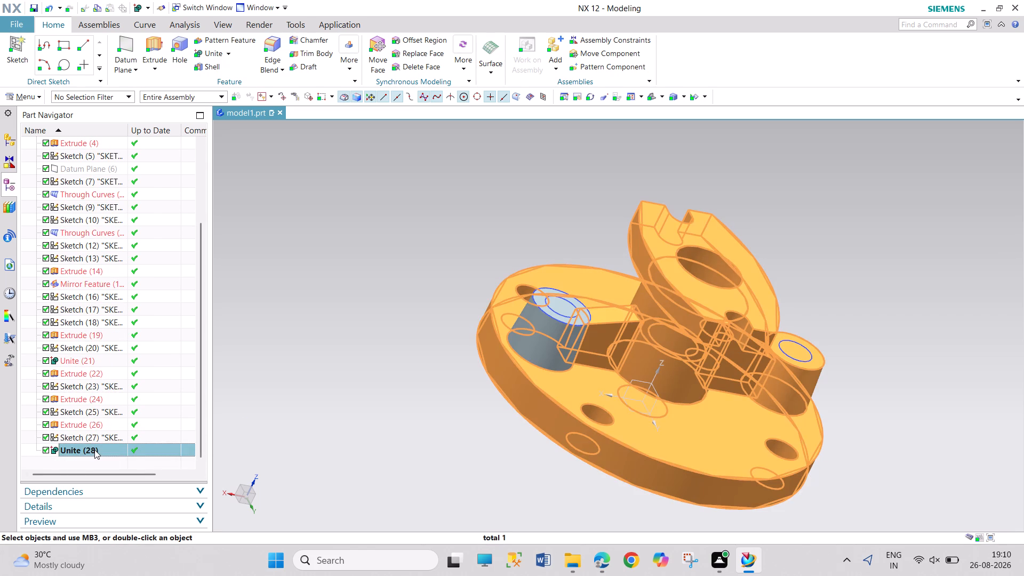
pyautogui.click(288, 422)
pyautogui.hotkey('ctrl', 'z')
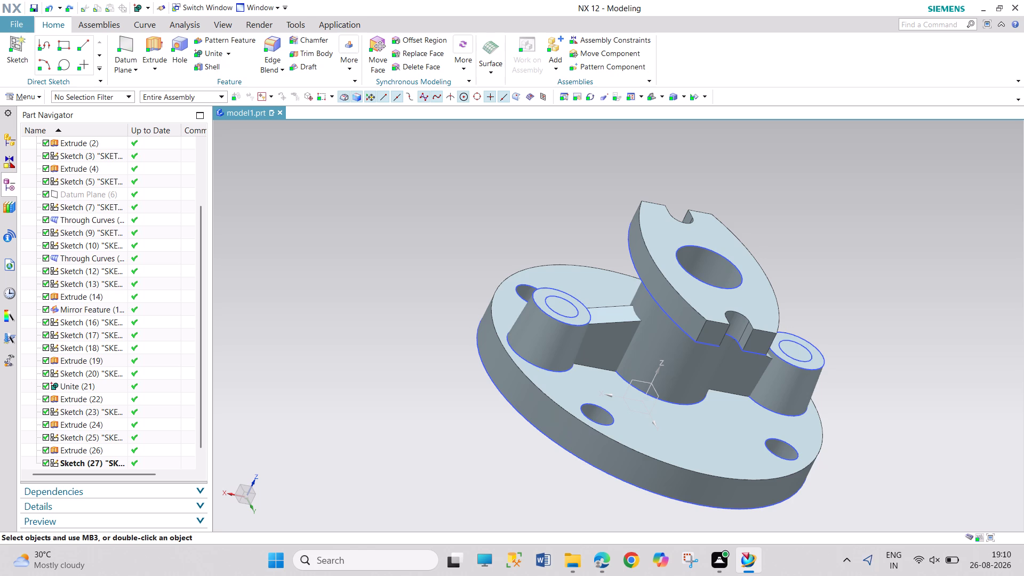
# Unite the positive X boss as target with its rib, the flanged body, the opposite rib and the opposite boss.
pyautogui.moveTo(201, 434); pyautogui.dragTo(201, 469)
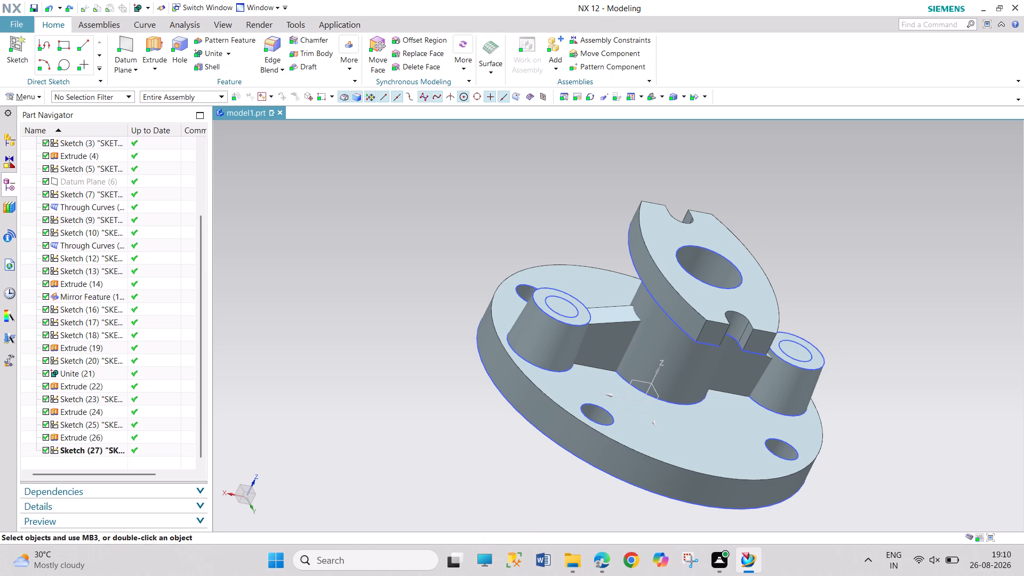
pyautogui.click(198, 54)
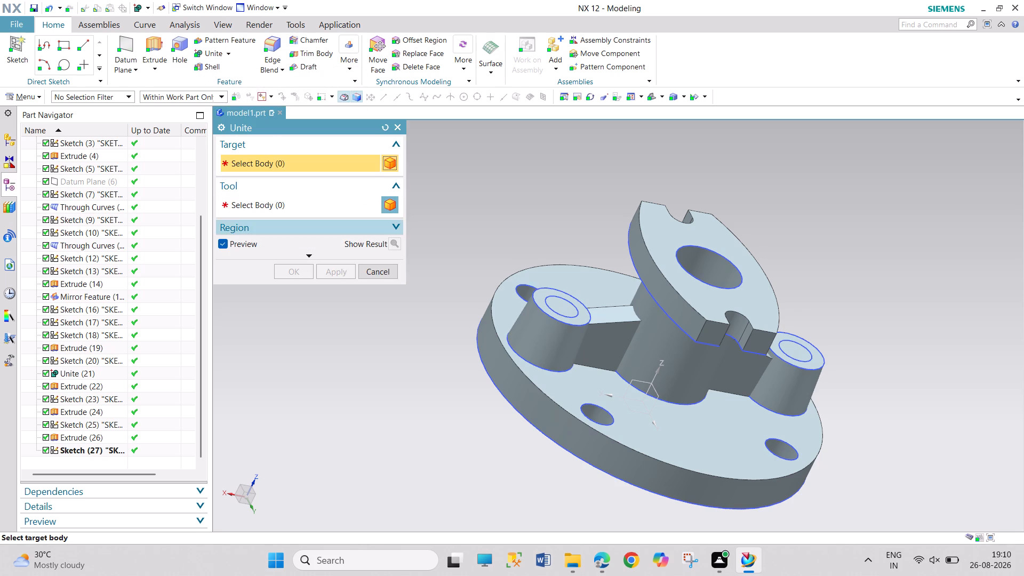
pyautogui.click(540, 339)
pyautogui.click(611, 337)
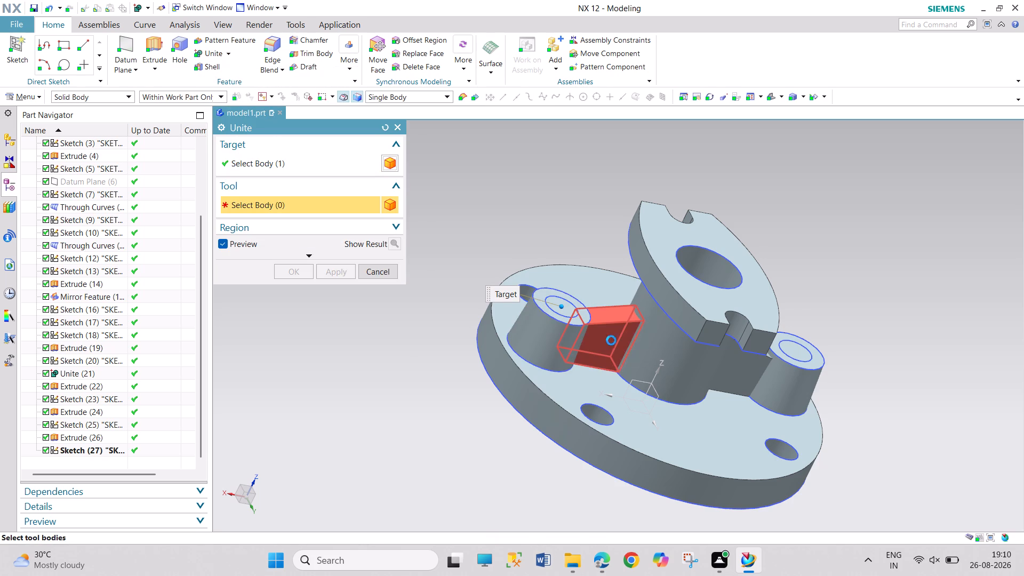
pyautogui.click(575, 402)
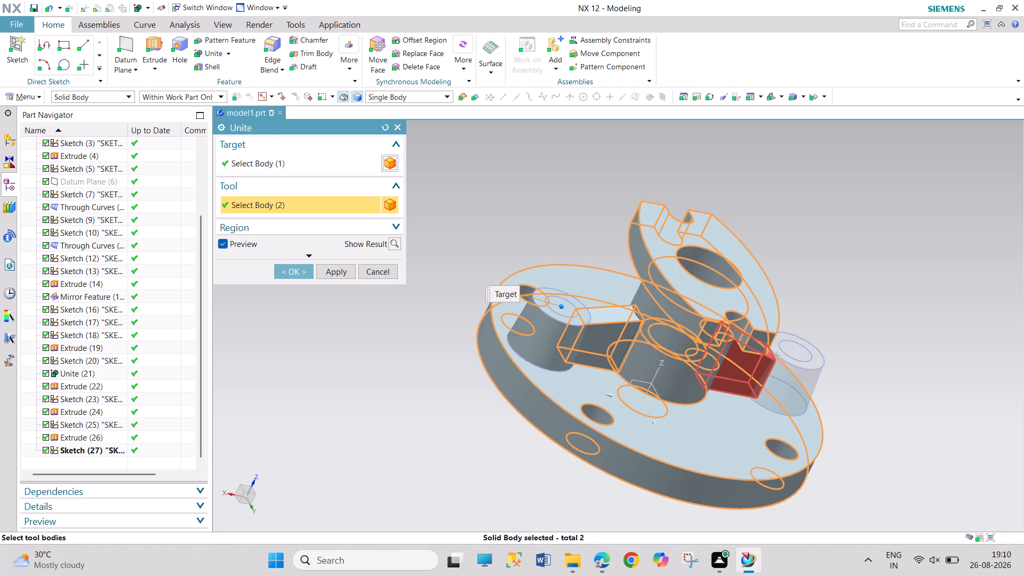
pyautogui.click(747, 375)
pyautogui.click(788, 381)
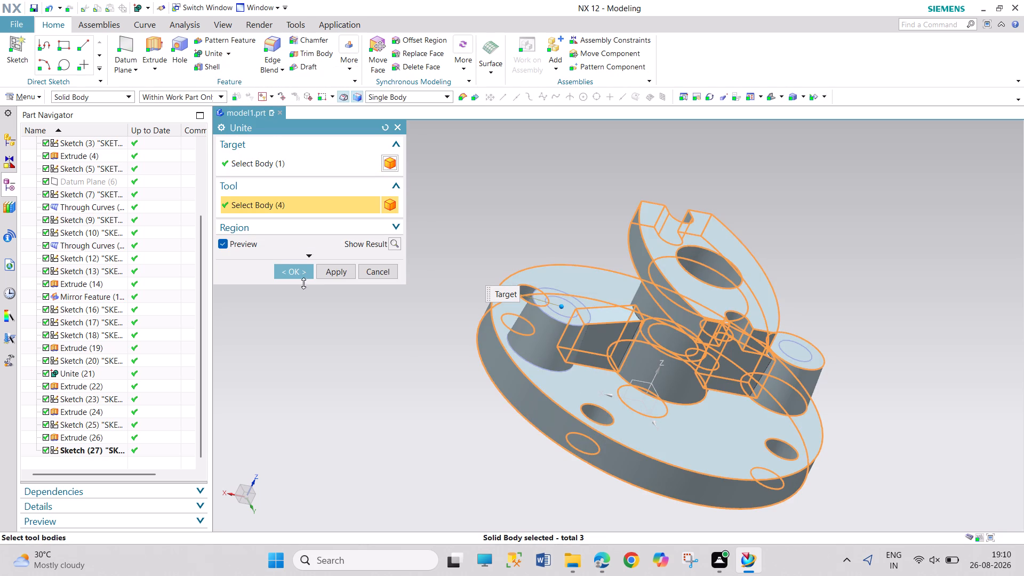
pyautogui.click(300, 271)
# Examine the latest unite feature and the selectable solid to check that the bosses, ribs and flange form one body.
pyautogui.moveTo(421, 348); pyautogui.dragTo(402, 340, button='middle')
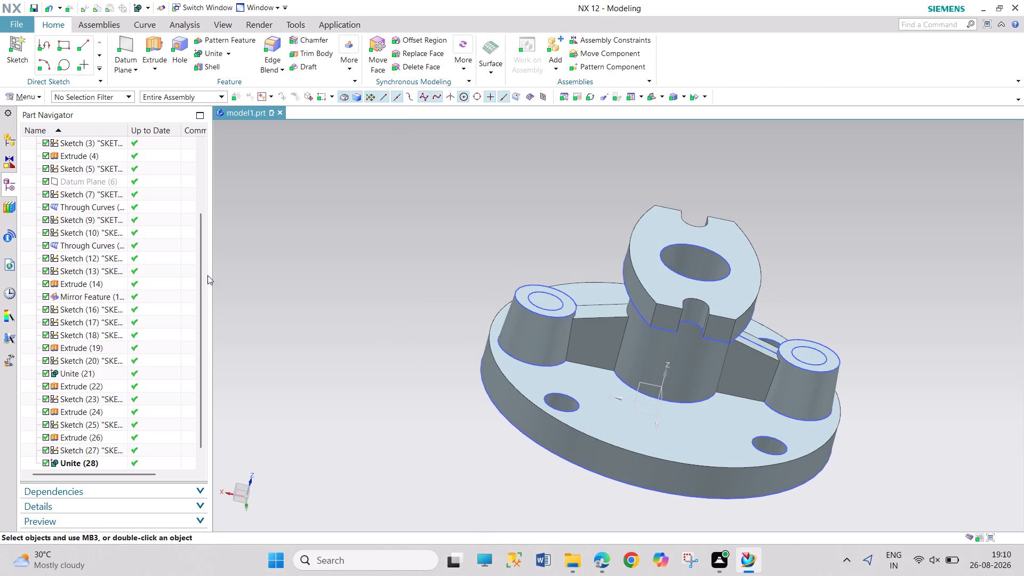
pyautogui.moveTo(205, 287); pyautogui.dragTo(197, 331)
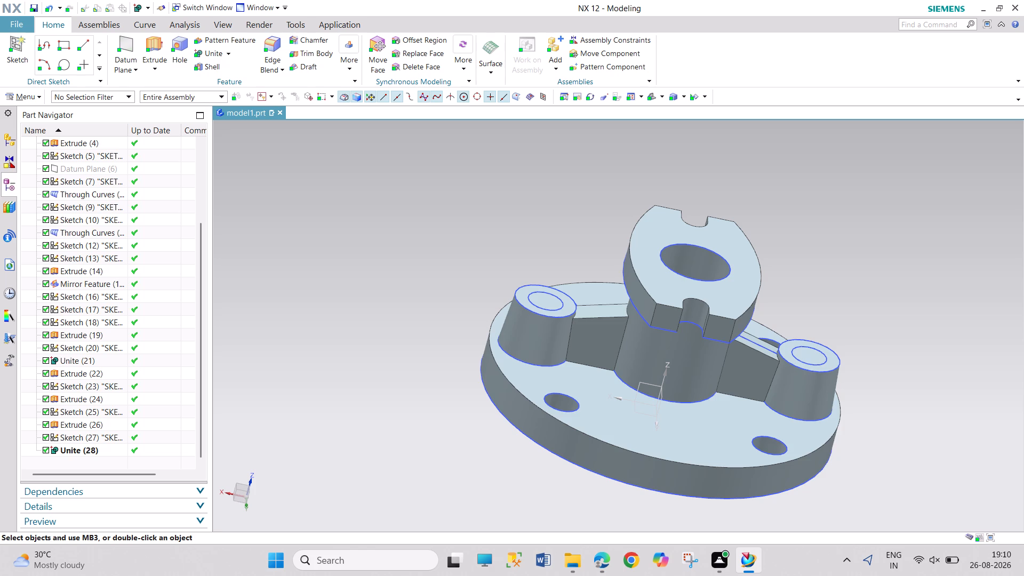
pyautogui.click(106, 451)
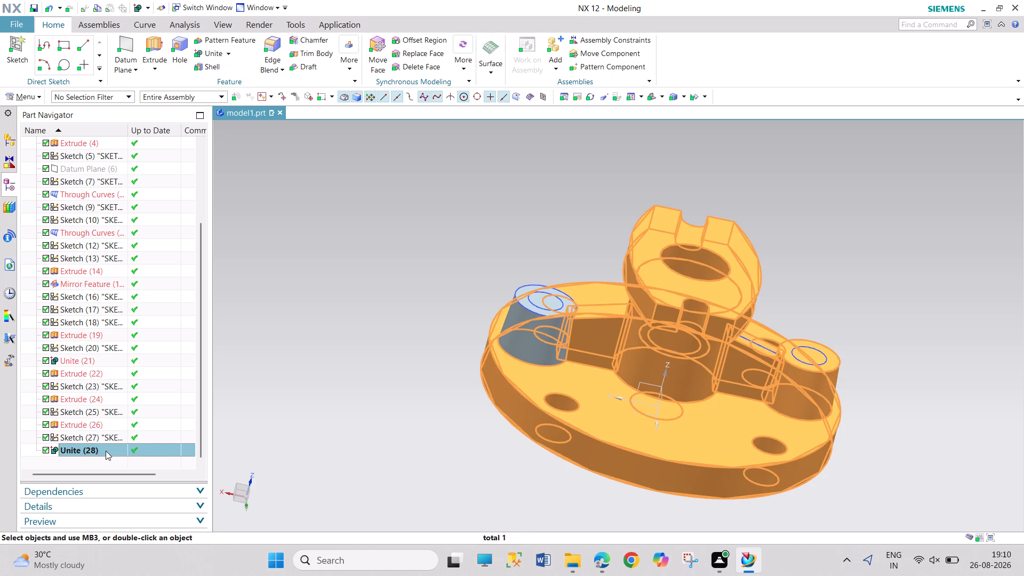
pyautogui.click(277, 398)
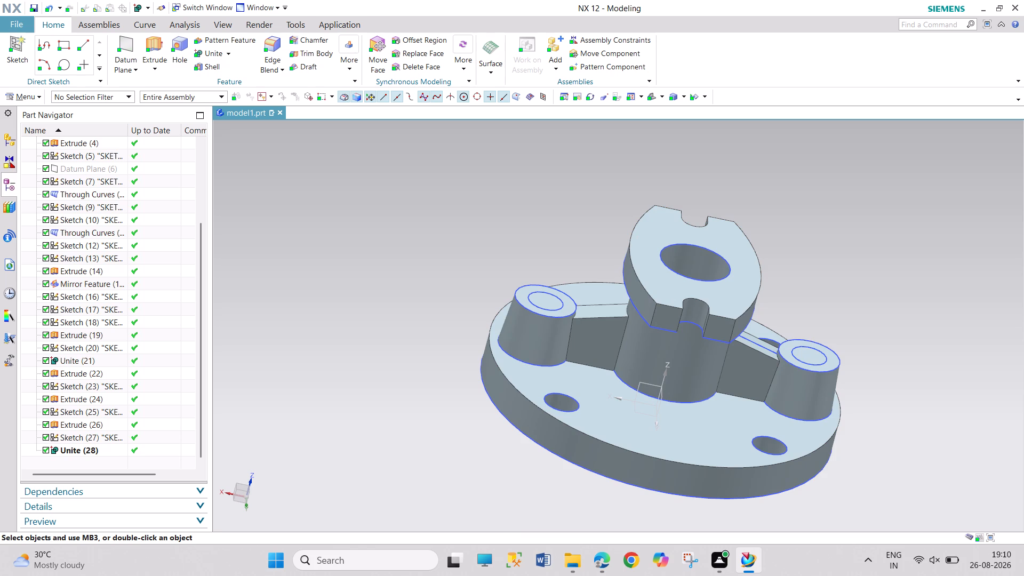
pyautogui.click(205, 54)
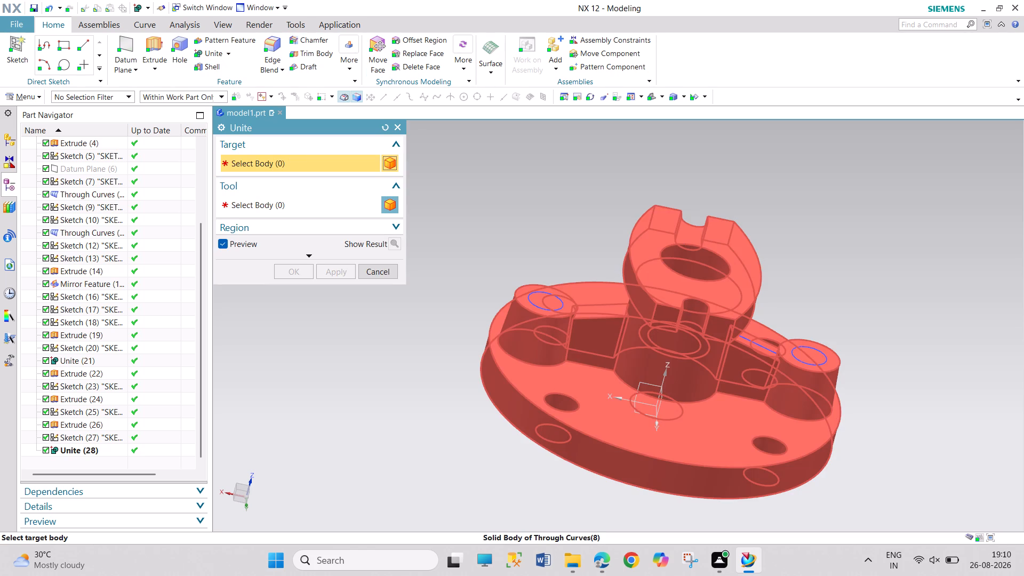
pyautogui.click(385, 272)
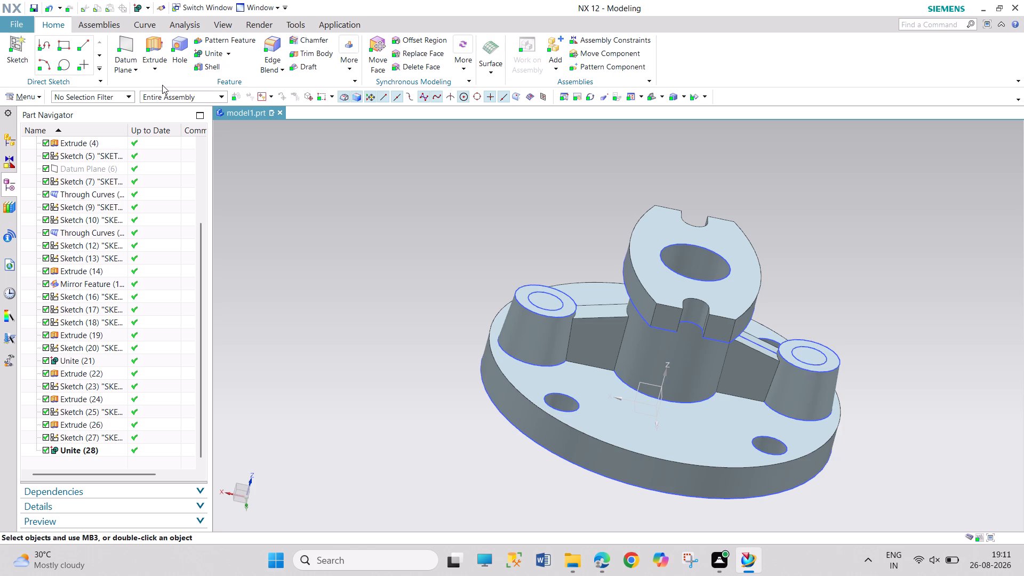
pyautogui.moveTo(399, 370); pyautogui.dragTo(421, 380, button='middle')
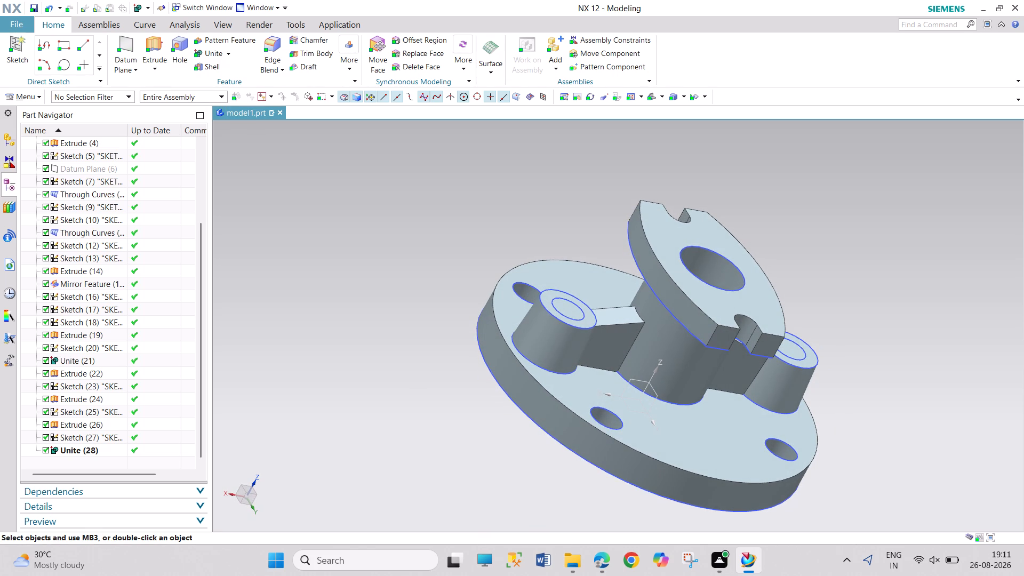
# Cut the holes through both side bosses by extruding their two top circles 25 mm downward as a subtract from the united body.
pyautogui.moveTo(455, 283); pyautogui.dragTo(453, 282, button='middle')
pyautogui.moveTo(453, 282); pyautogui.dragTo(422, 266, button='middle')
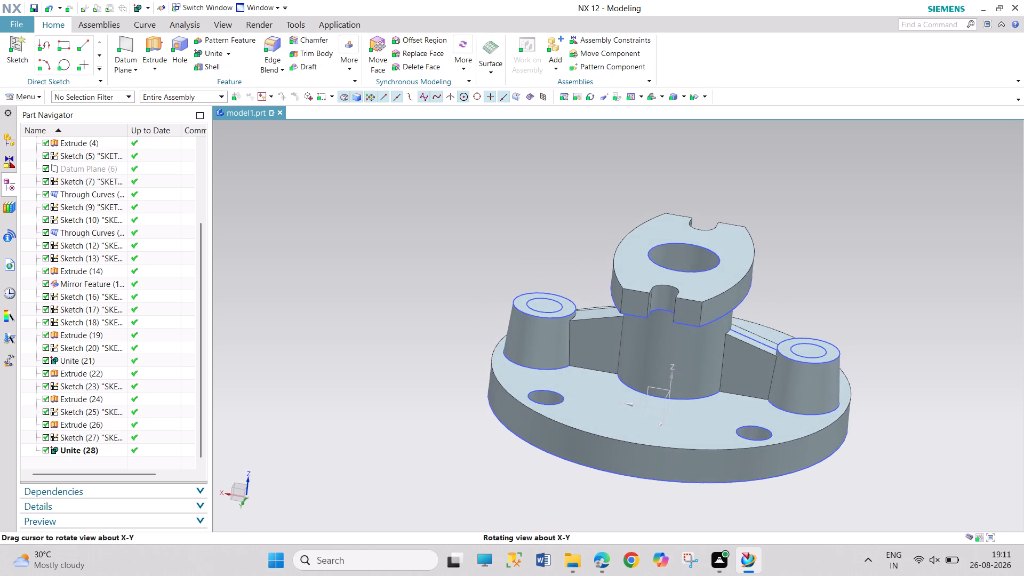
pyautogui.moveTo(422, 266); pyautogui.dragTo(423, 266, button='middle')
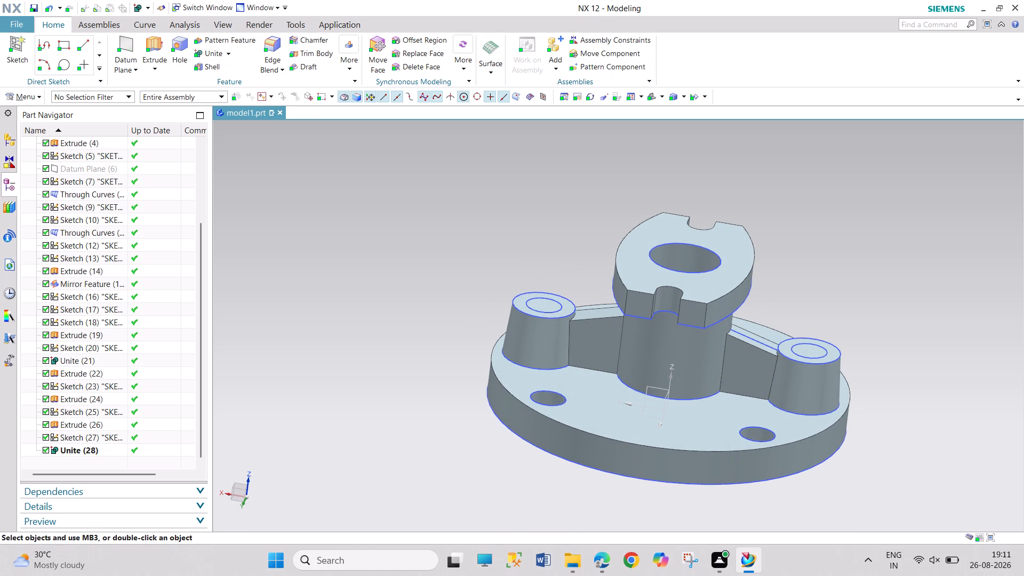
pyautogui.click(158, 47)
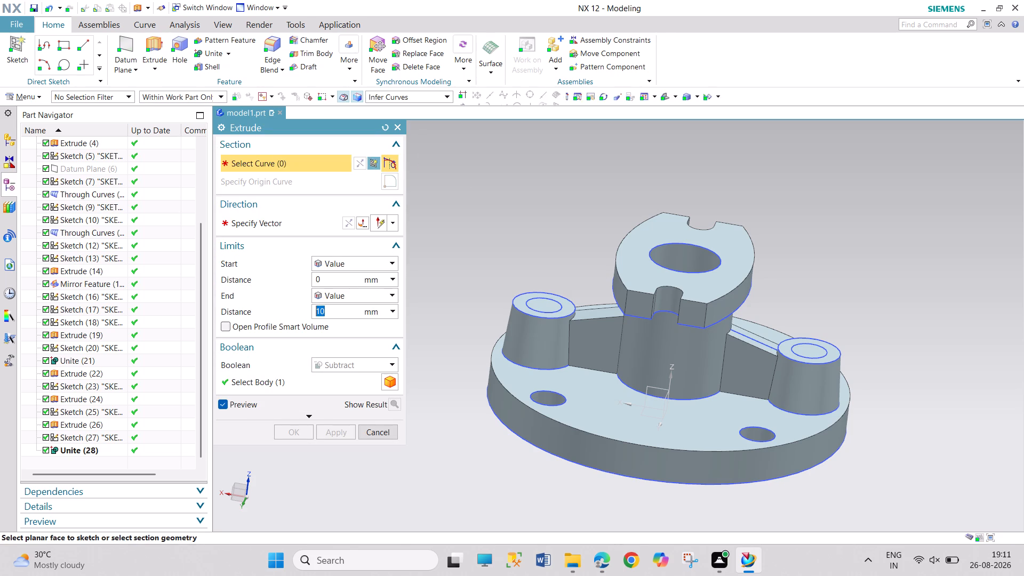
pyautogui.click(550, 312)
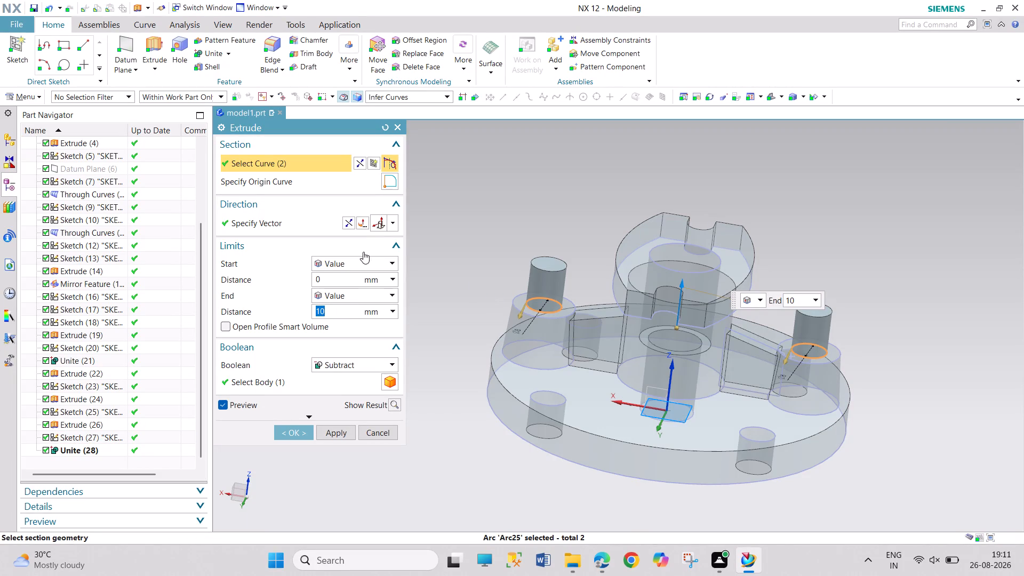
pyautogui.click(357, 164)
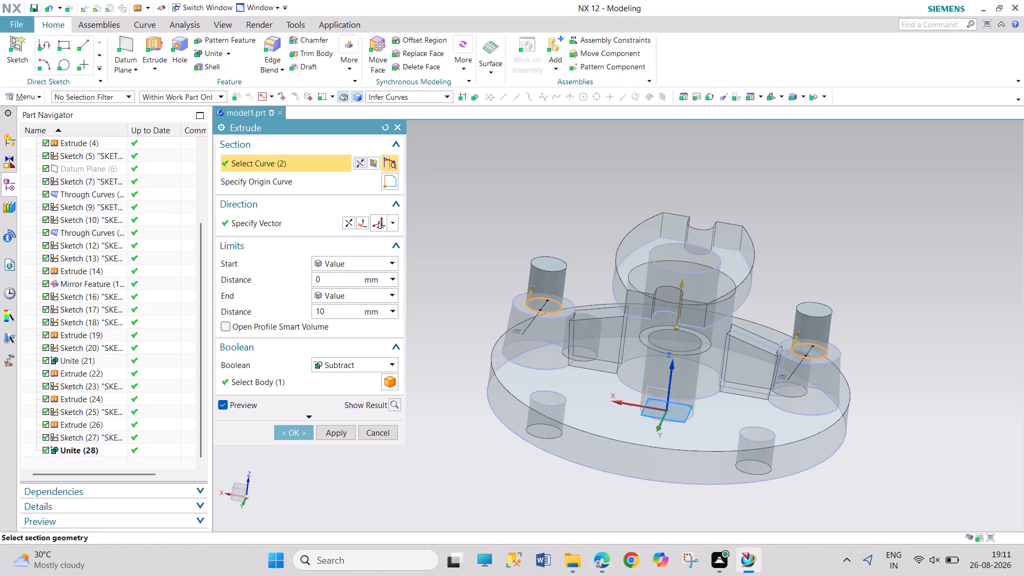
pyautogui.moveTo(452, 269); pyautogui.dragTo(515, 262, button='middle')
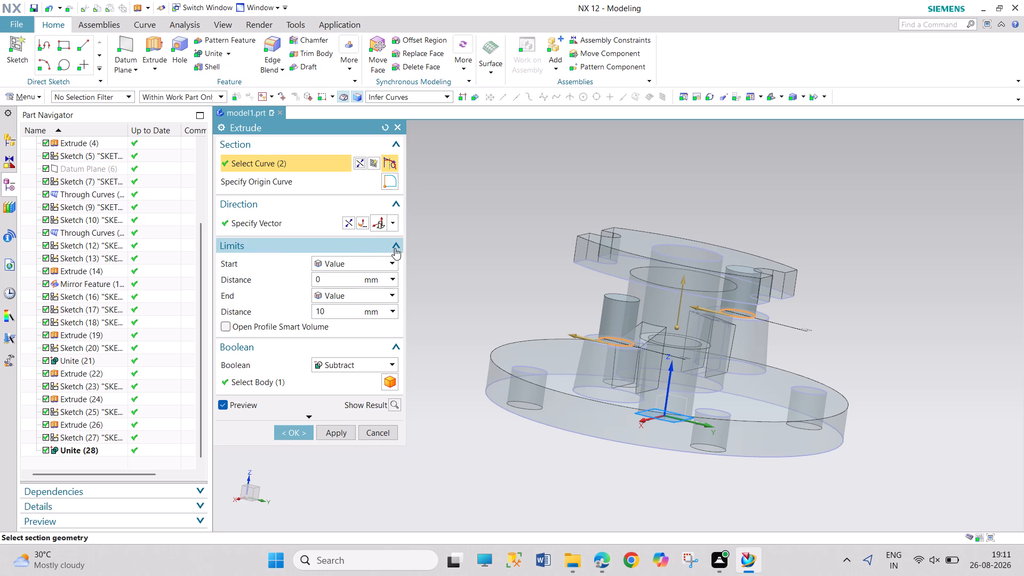
pyautogui.click(347, 225)
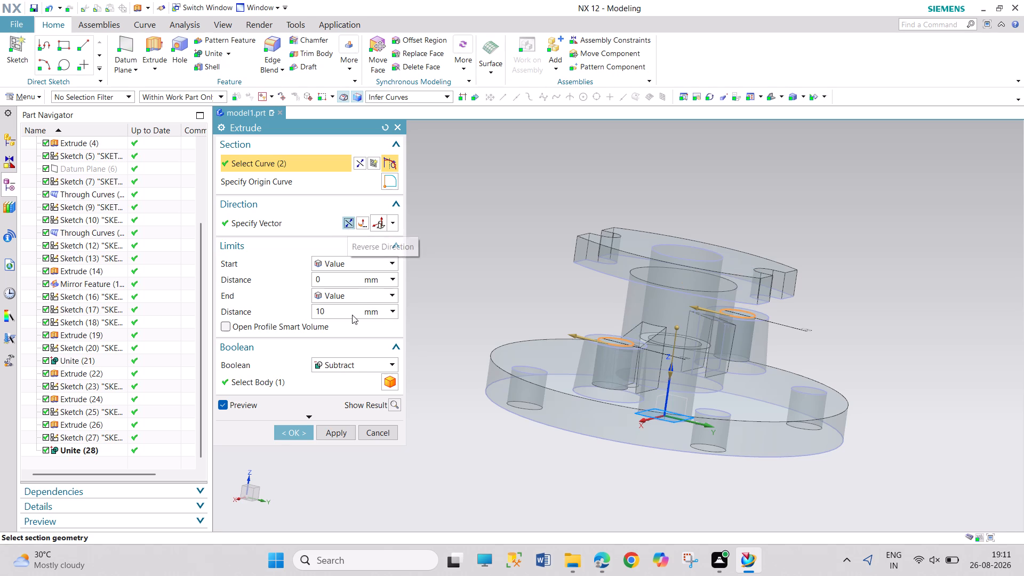
pyautogui.doubleClick(339, 308)
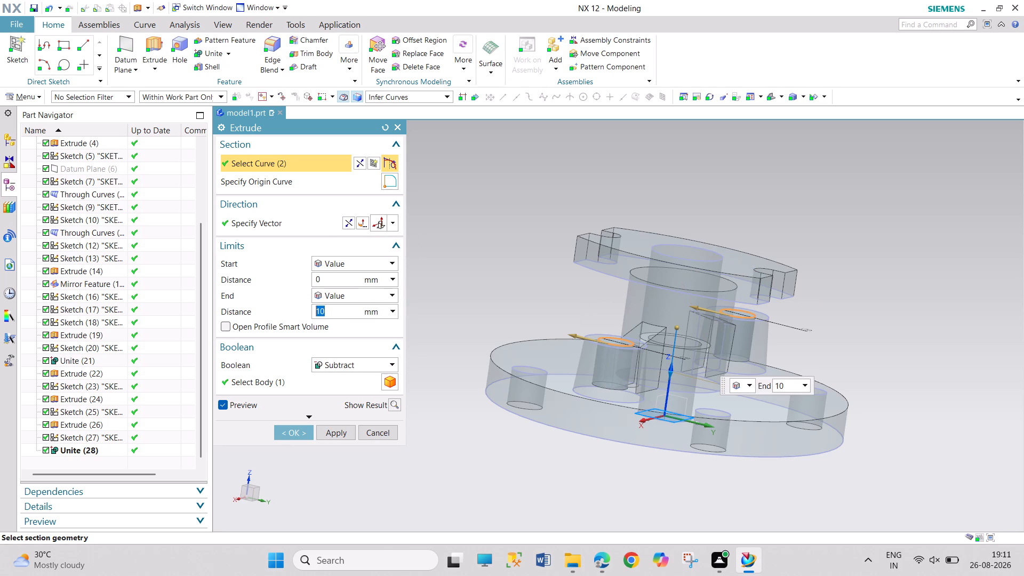
pyautogui.write('30')
pyautogui.press('Return')
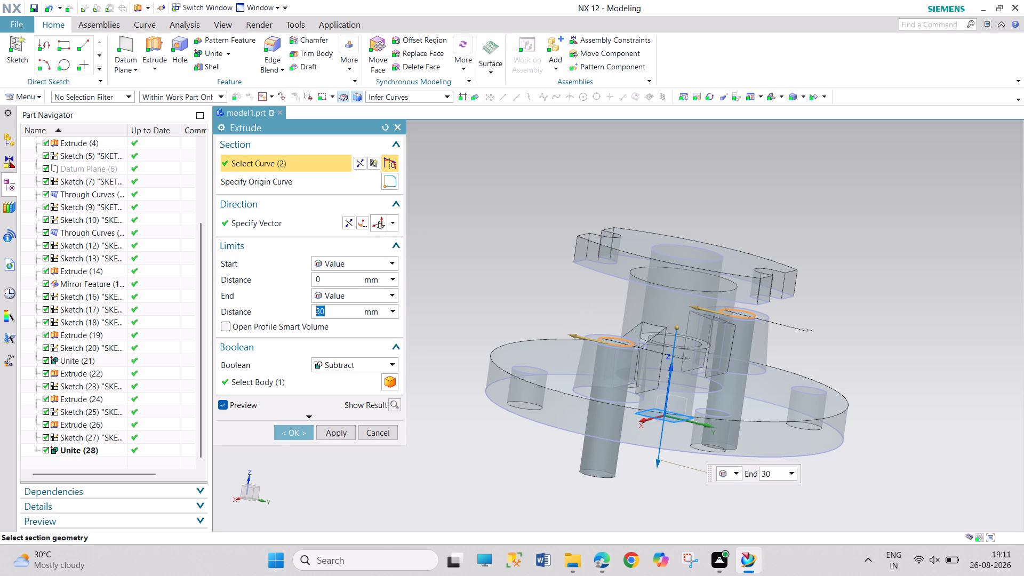
pyautogui.write('20')
pyautogui.press('Return')
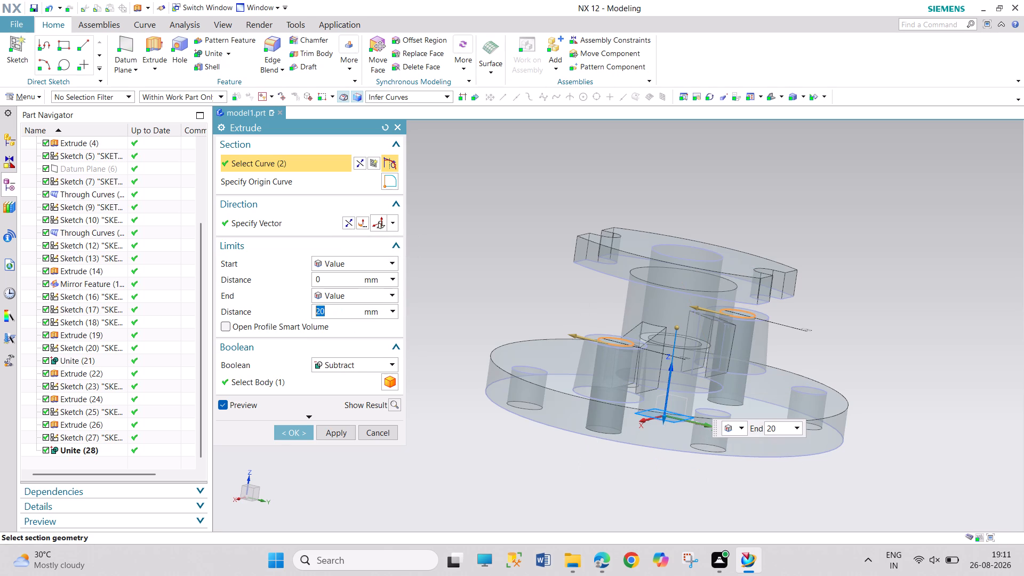
pyautogui.moveTo(677, 509); pyautogui.dragTo(687, 466, button='middle')
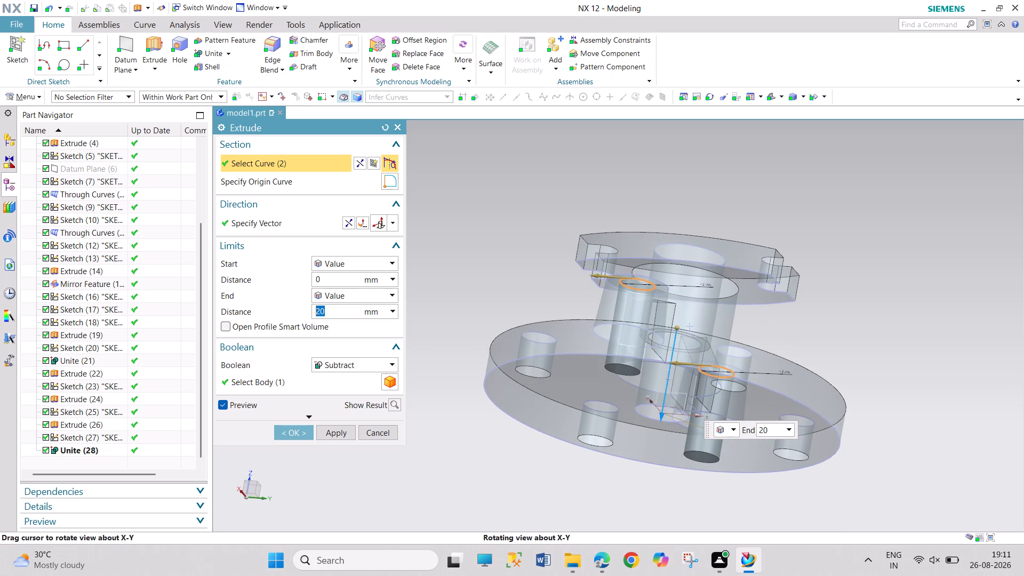
pyautogui.moveTo(687, 466); pyautogui.dragTo(687, 466, button='middle')
pyautogui.write('25')
pyautogui.press('Return')
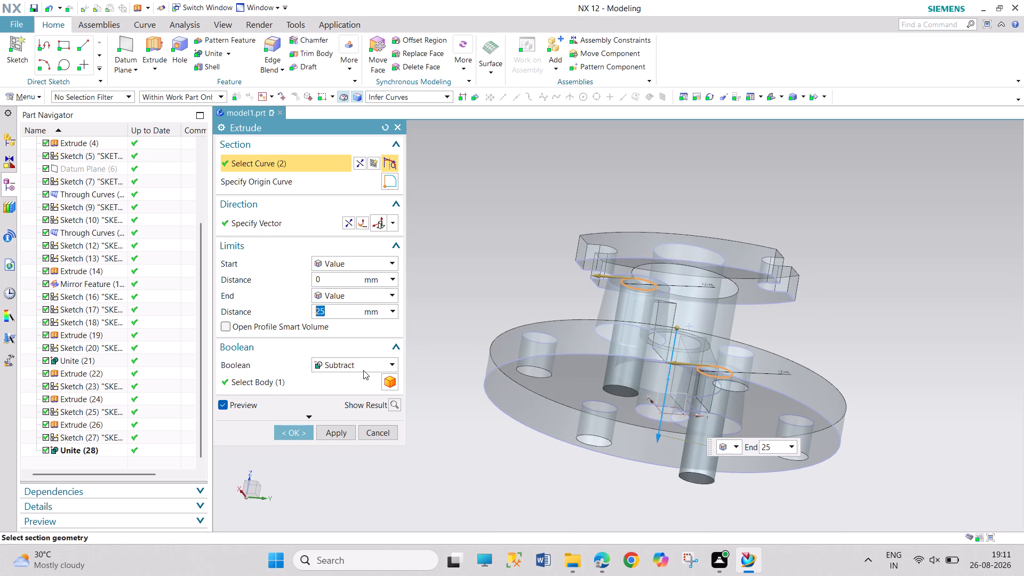
pyautogui.moveTo(500, 409); pyautogui.dragTo(502, 447, button='middle')
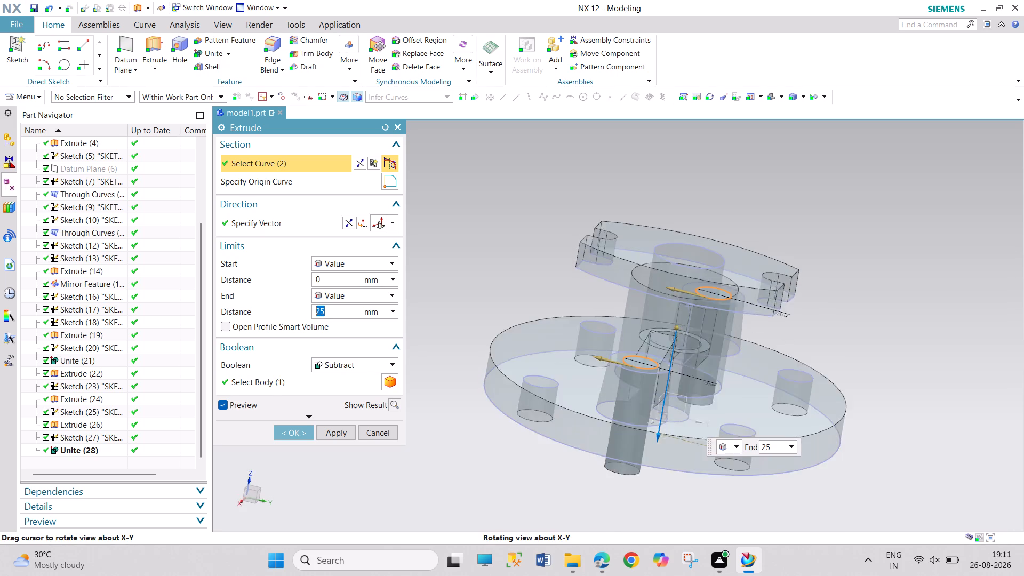
pyautogui.moveTo(502, 447); pyautogui.dragTo(496, 449, button='middle')
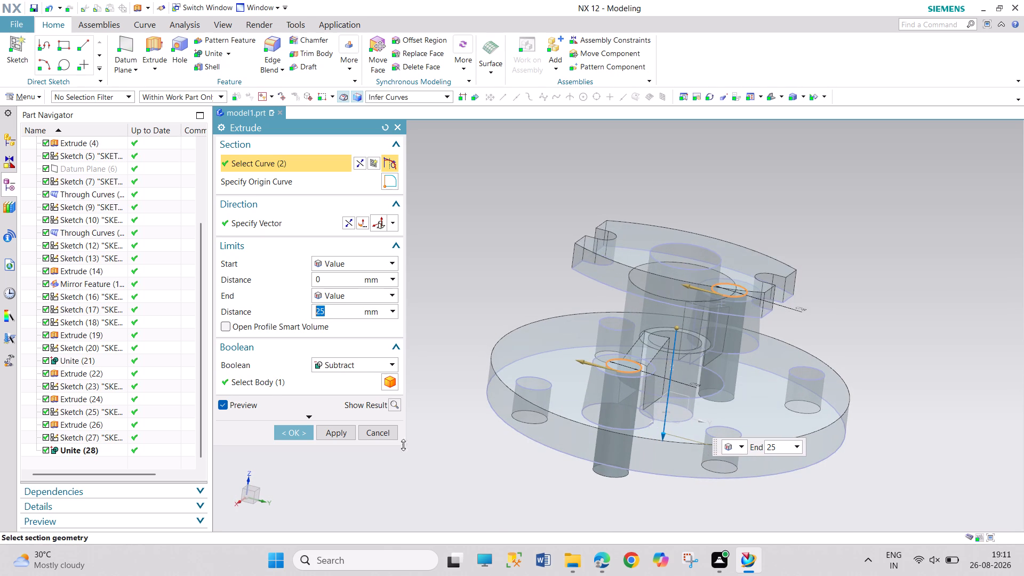
pyautogui.click(295, 429)
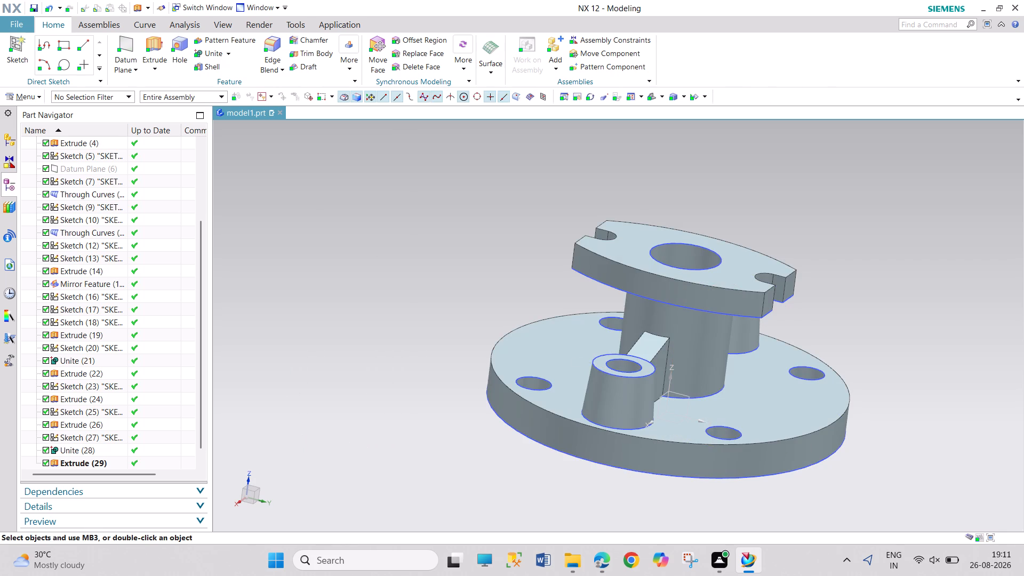
# Examine the boss holes from several angles and return the model to the standard trimetric view.
pyautogui.moveTo(427, 450); pyautogui.dragTo(380, 421, button='middle')
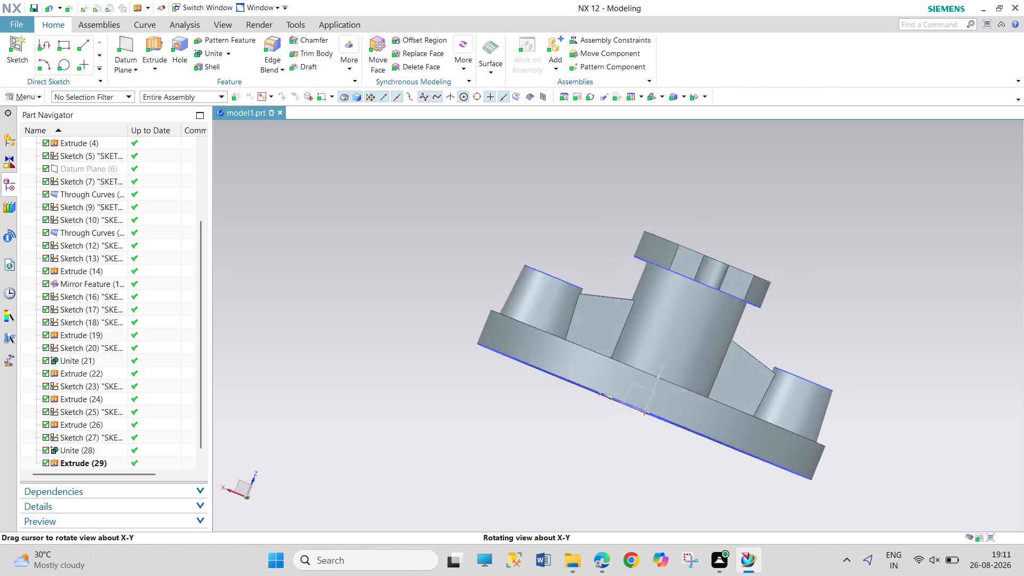
pyautogui.moveTo(380, 421); pyautogui.dragTo(345, 434, button='middle')
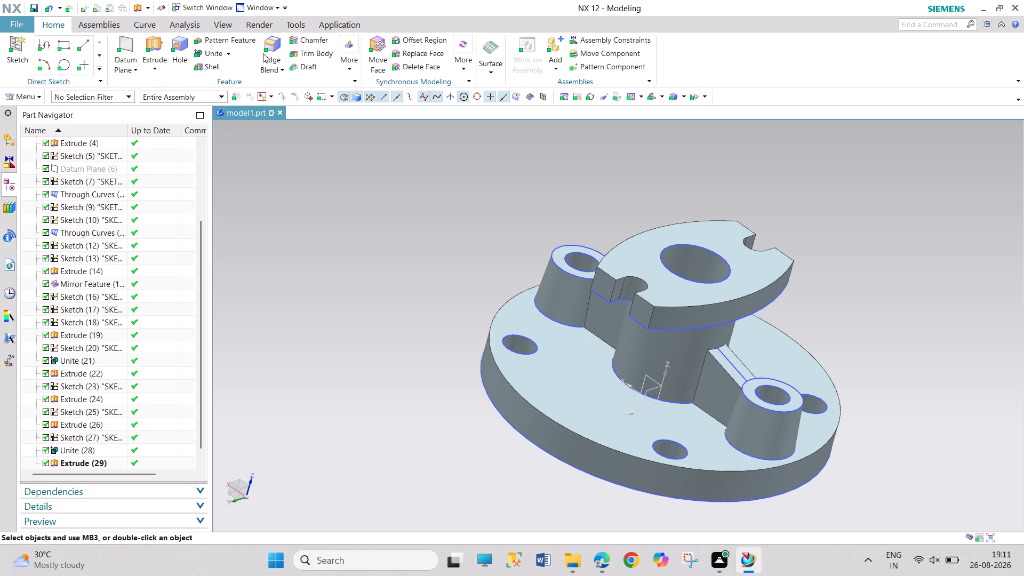
pyautogui.moveTo(316, 192); pyautogui.dragTo(426, 343)
pyautogui.click(650, 99)
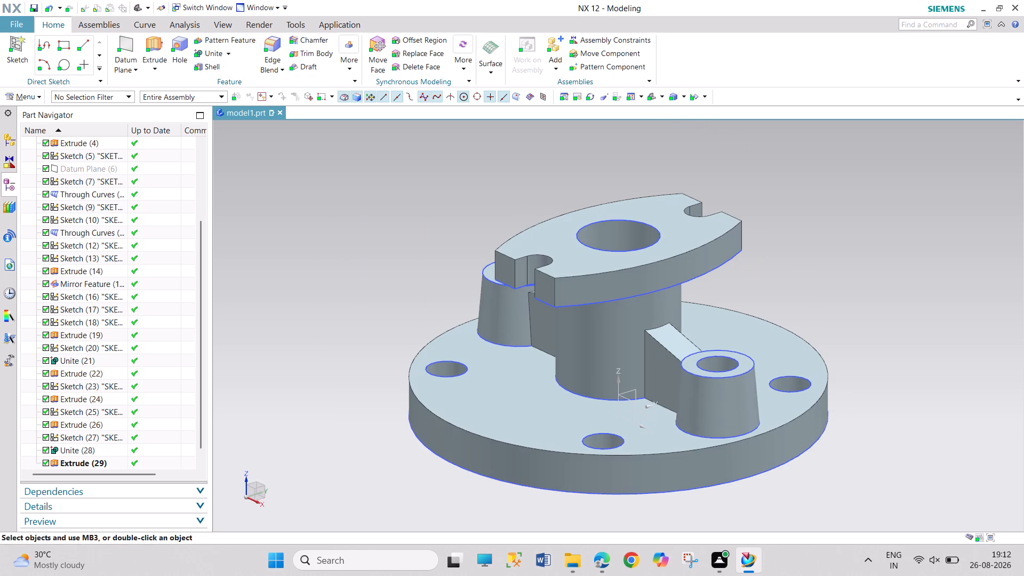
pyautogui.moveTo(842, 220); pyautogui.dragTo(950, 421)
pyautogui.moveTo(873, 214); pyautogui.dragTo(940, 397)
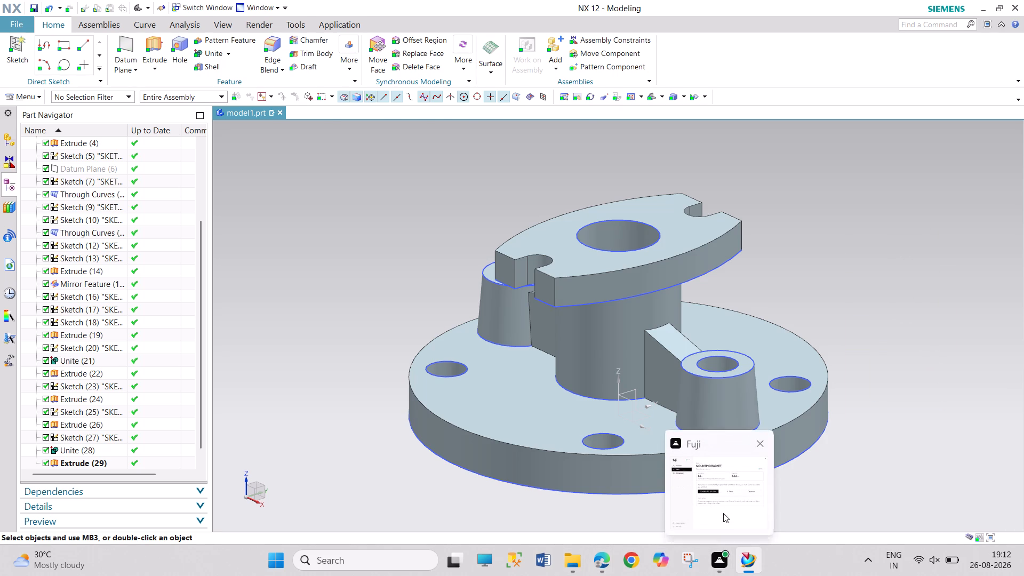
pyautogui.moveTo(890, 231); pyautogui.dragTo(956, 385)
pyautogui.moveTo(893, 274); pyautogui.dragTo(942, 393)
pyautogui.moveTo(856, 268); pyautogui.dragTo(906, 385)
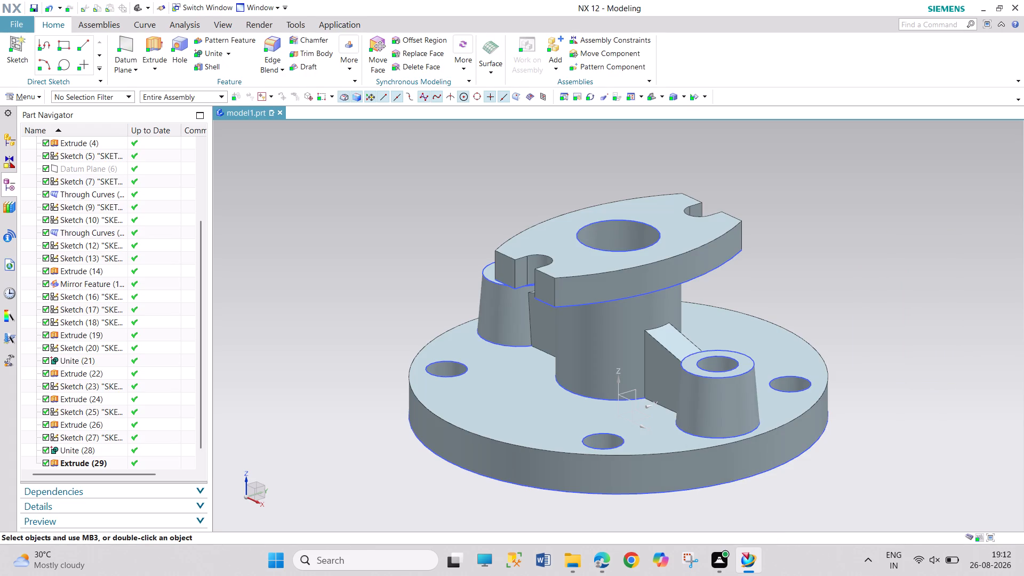
# Hide the sketches of the upper flange outline, the central bore, the positive X boss's top circle and the boss holes.
pyautogui.rightClick(716, 270)
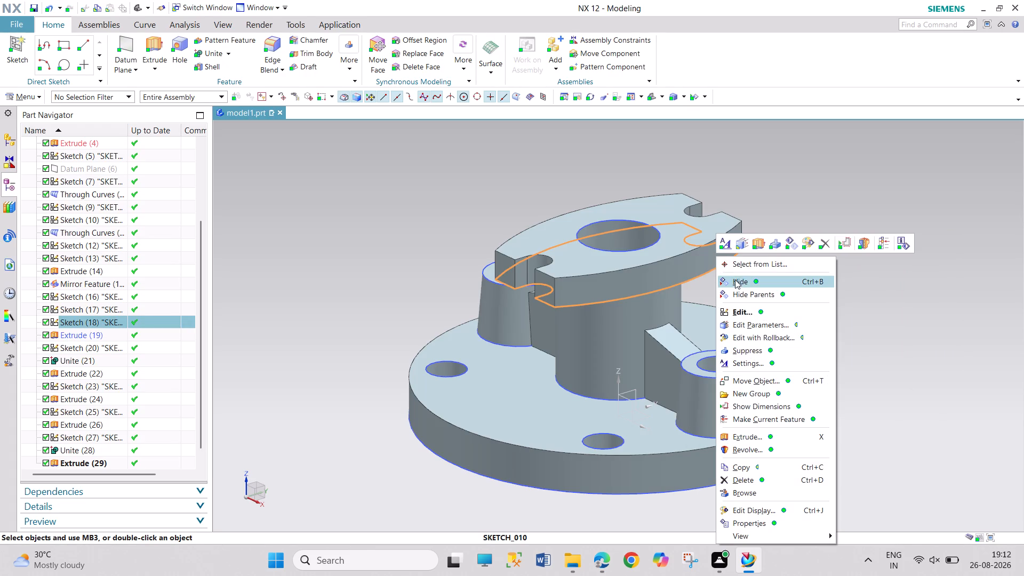
pyautogui.click(738, 282)
pyautogui.rightClick(657, 235)
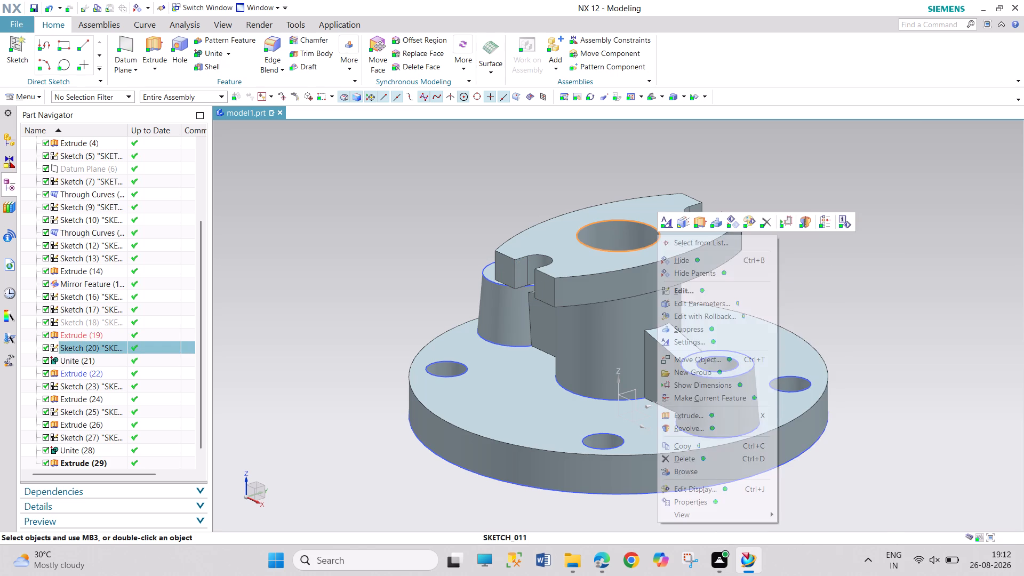
pyautogui.click(681, 257)
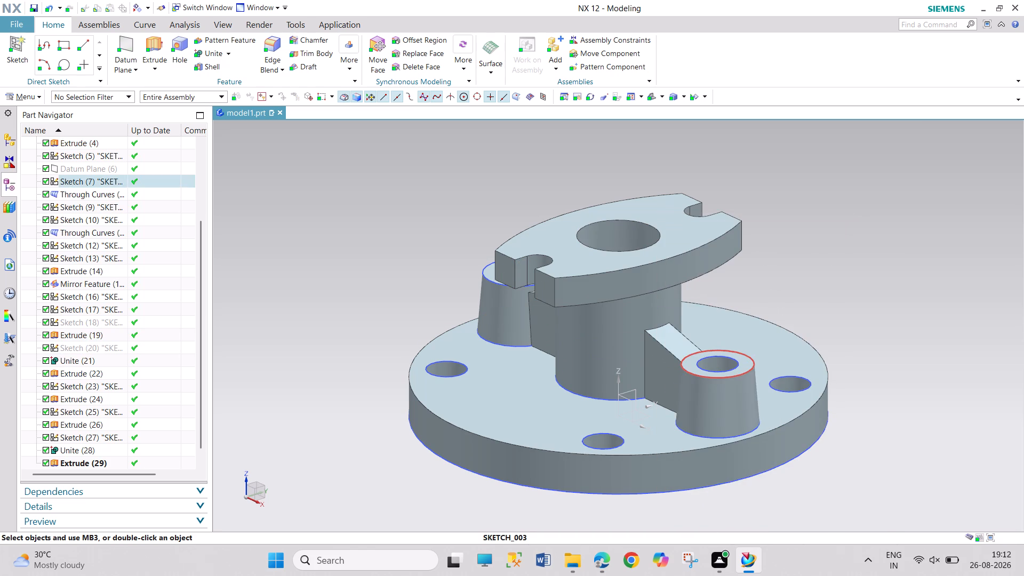
pyautogui.rightClick(733, 352)
pyautogui.click(769, 81)
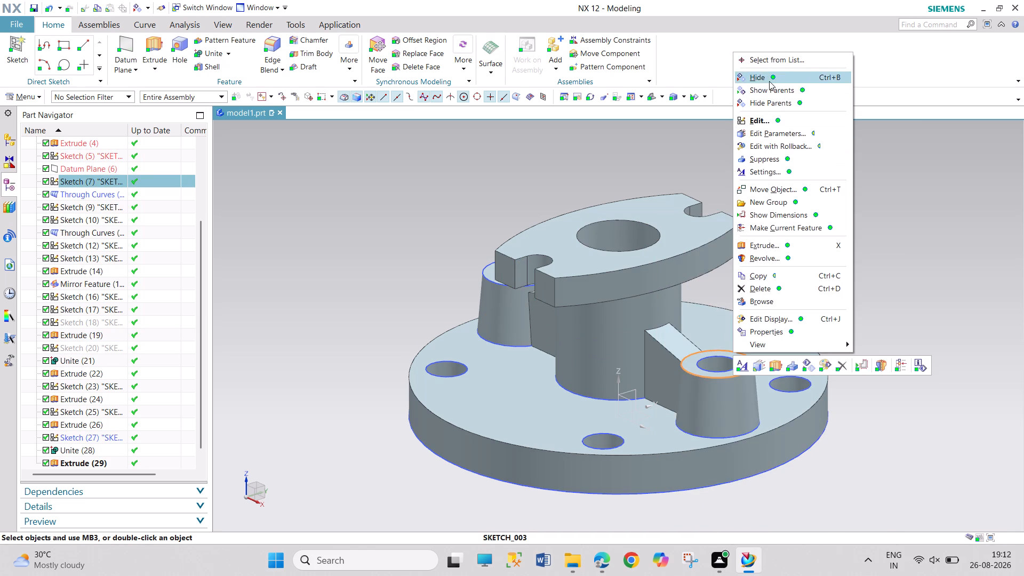
pyautogui.rightClick(727, 358)
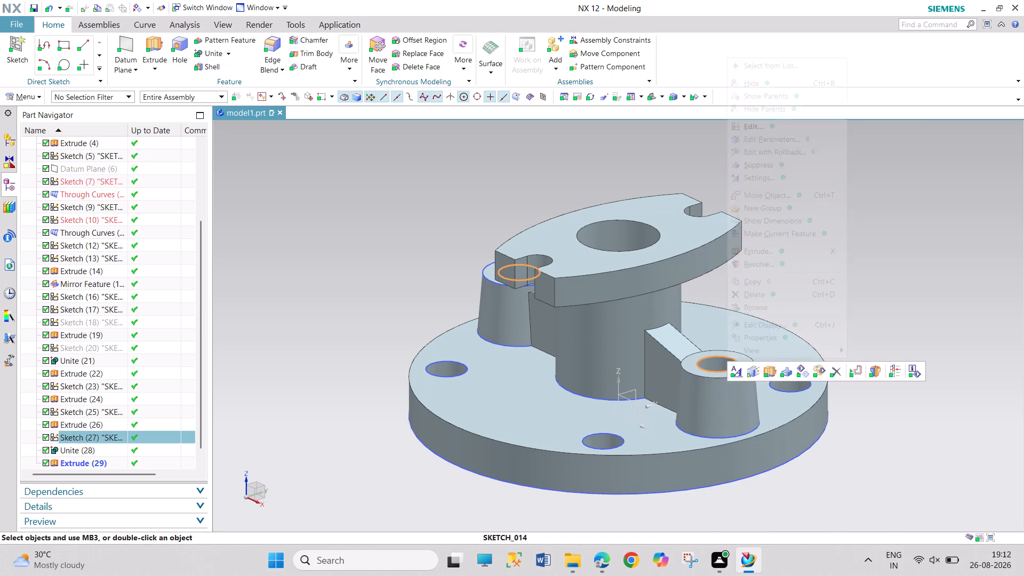
pyautogui.click(769, 87)
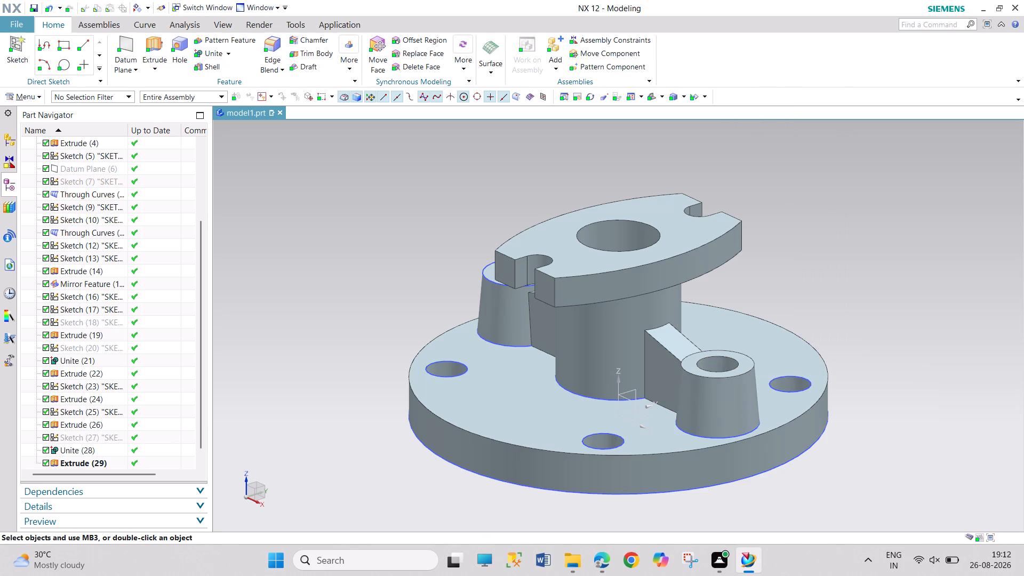
# Hide the sketches of the base disc outline, the flange bolt holes, the central column circle and the positive X boss's base circle.
pyautogui.rightClick(520, 346)
pyautogui.click(595, 93)
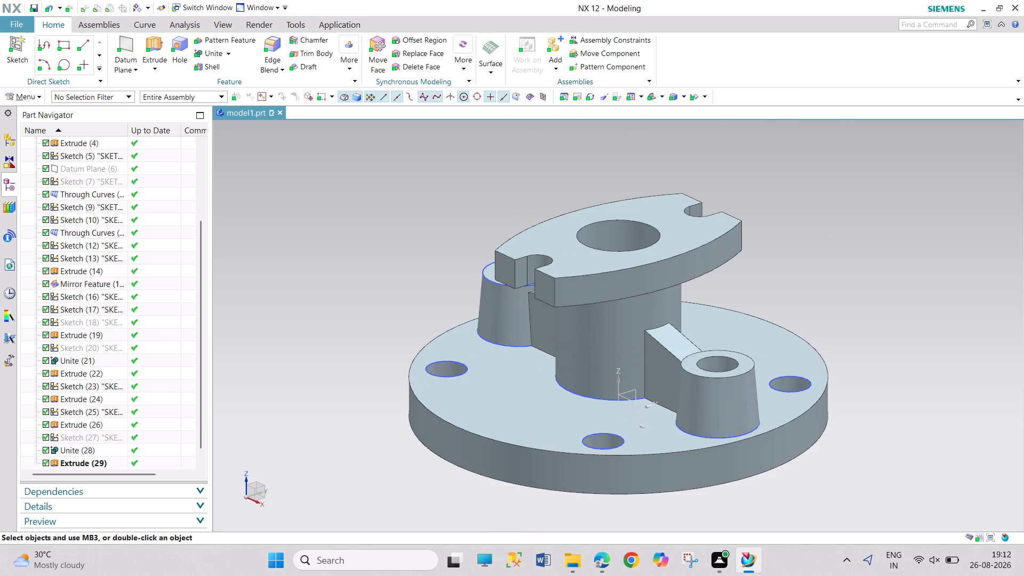
pyautogui.rightClick(455, 358)
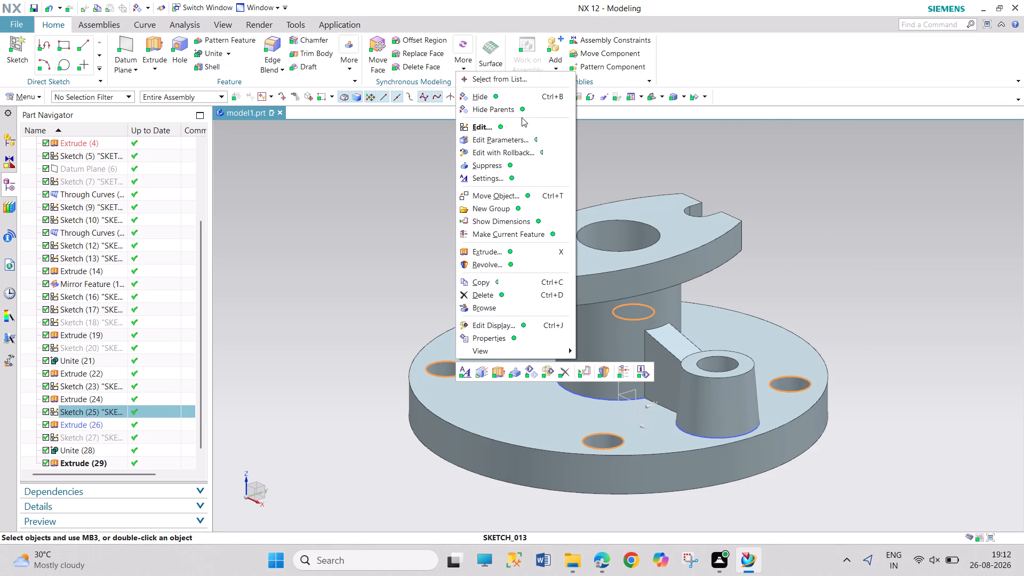
pyautogui.click(520, 100)
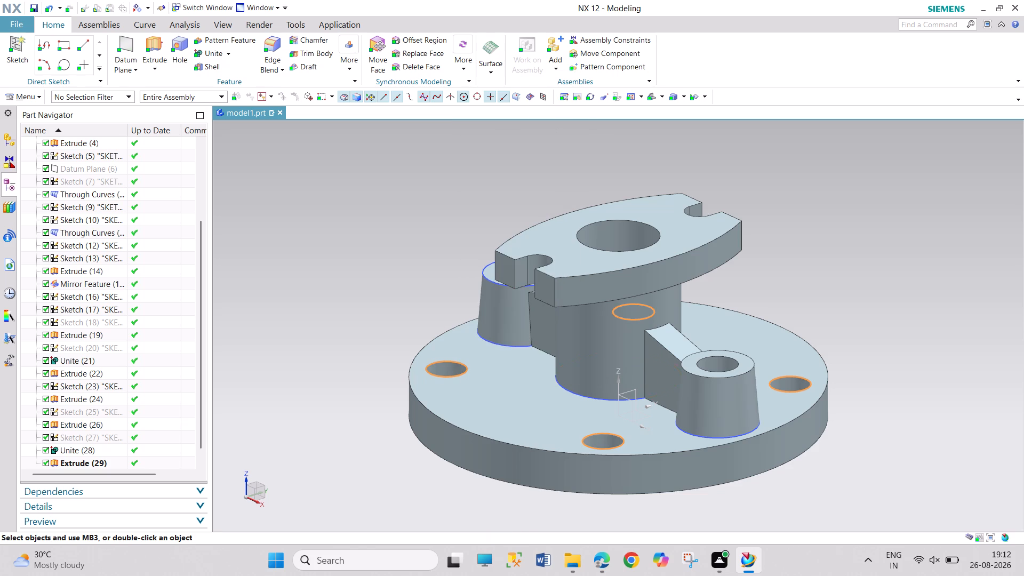
pyautogui.rightClick(588, 394)
pyautogui.click(653, 126)
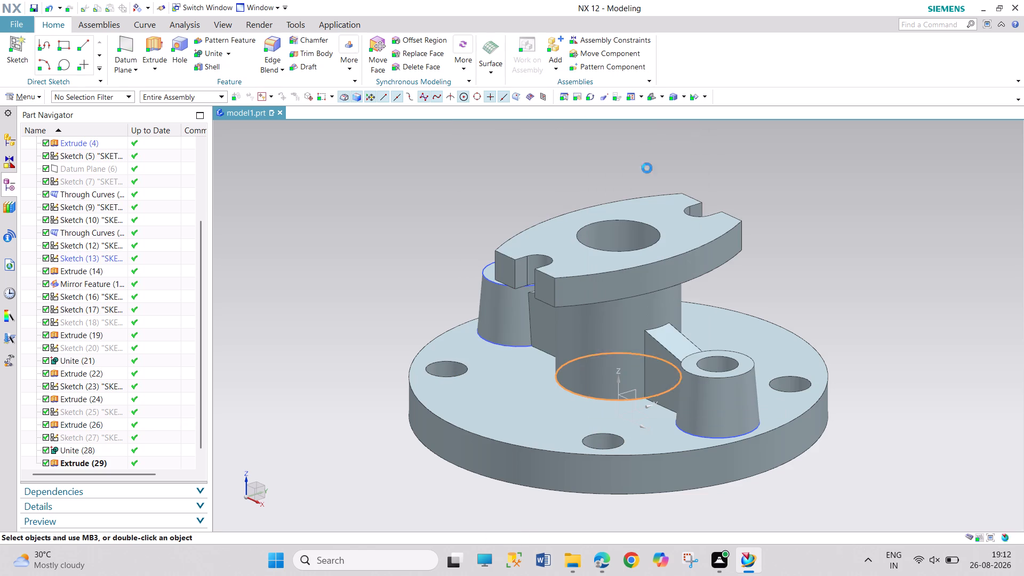
pyautogui.rightClick(683, 429)
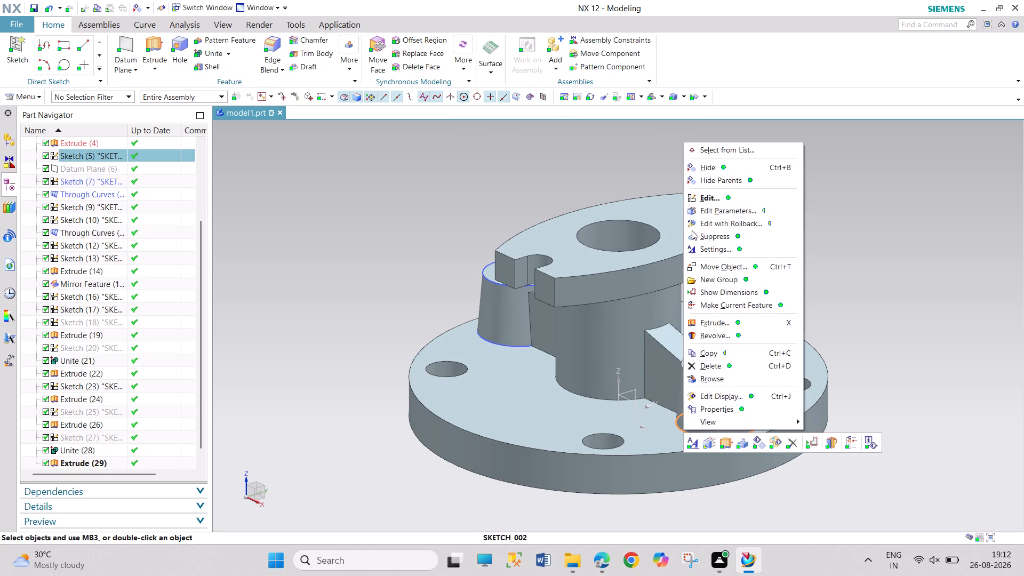
pyautogui.click(722, 170)
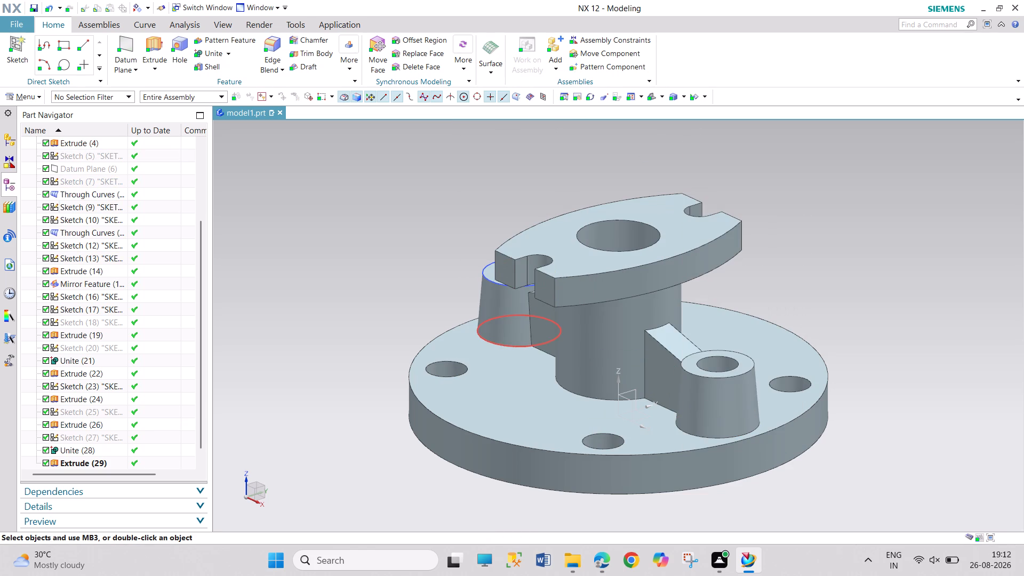
# Hide the sketch of the negative X boss's base circle.
pyautogui.rightClick(515, 348)
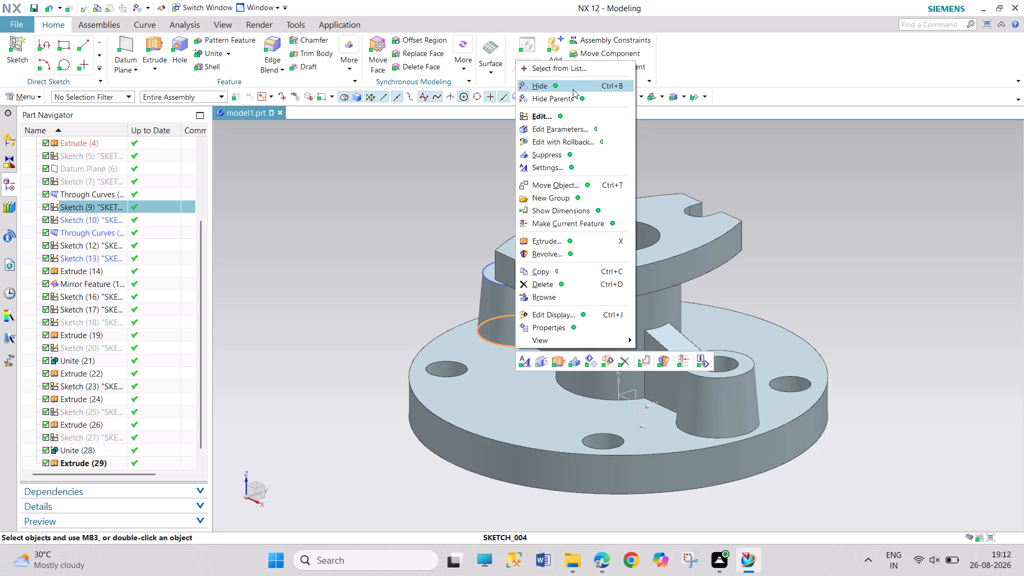
pyautogui.click(572, 88)
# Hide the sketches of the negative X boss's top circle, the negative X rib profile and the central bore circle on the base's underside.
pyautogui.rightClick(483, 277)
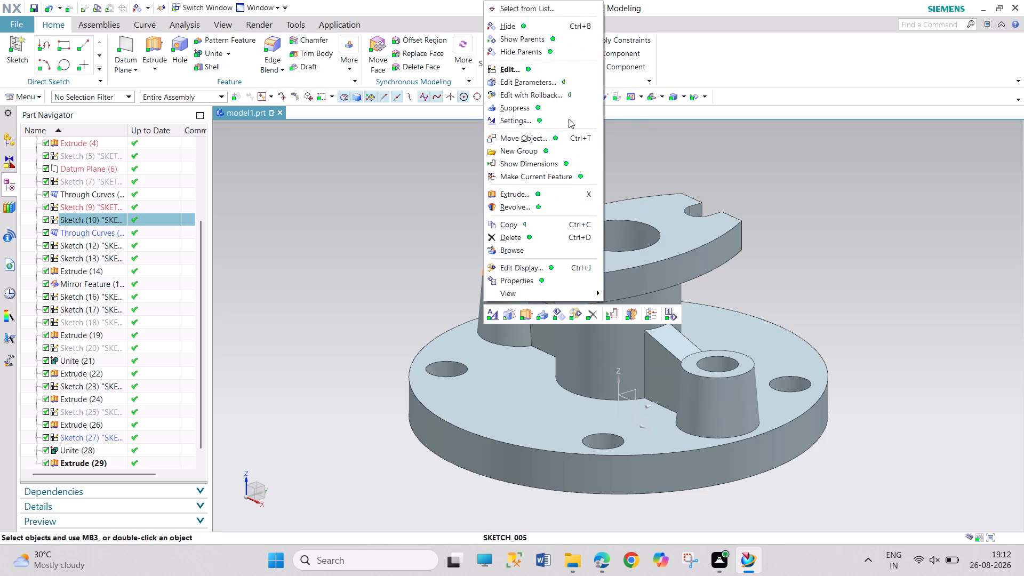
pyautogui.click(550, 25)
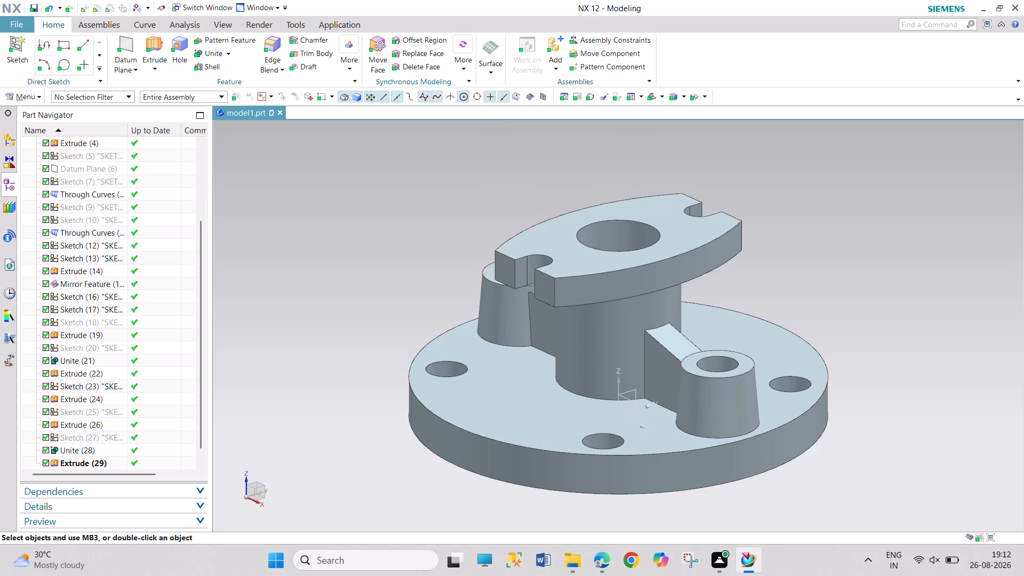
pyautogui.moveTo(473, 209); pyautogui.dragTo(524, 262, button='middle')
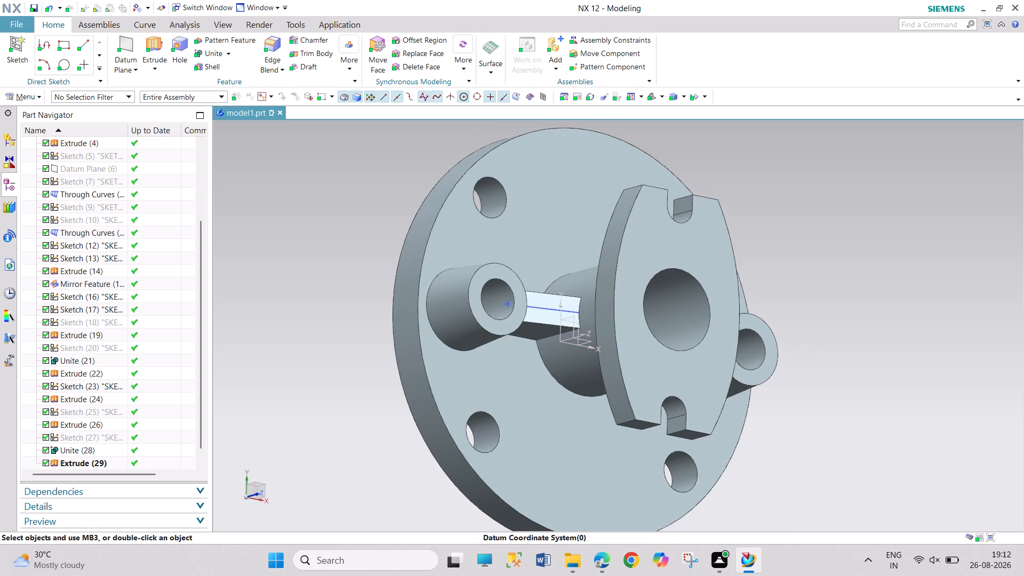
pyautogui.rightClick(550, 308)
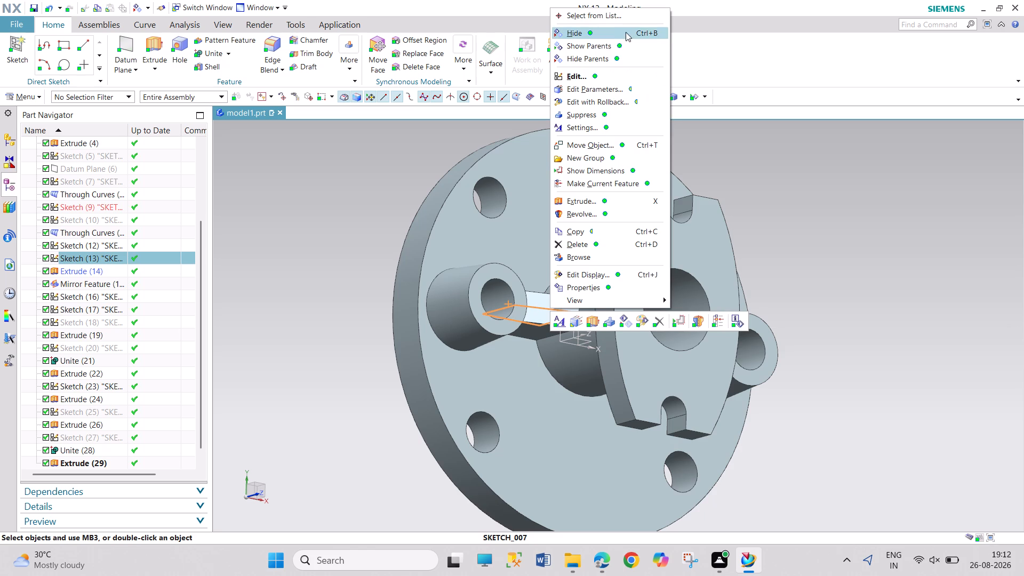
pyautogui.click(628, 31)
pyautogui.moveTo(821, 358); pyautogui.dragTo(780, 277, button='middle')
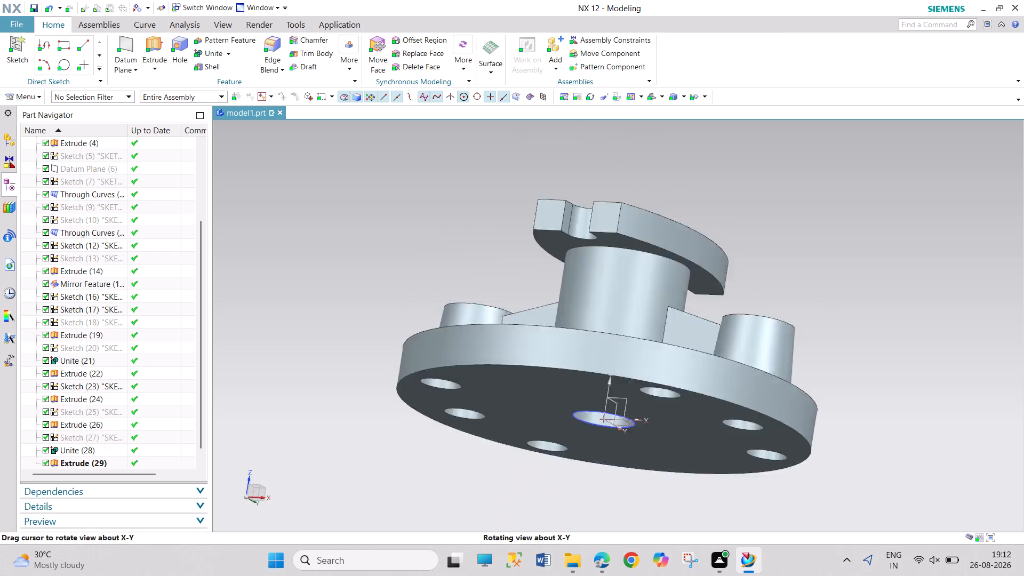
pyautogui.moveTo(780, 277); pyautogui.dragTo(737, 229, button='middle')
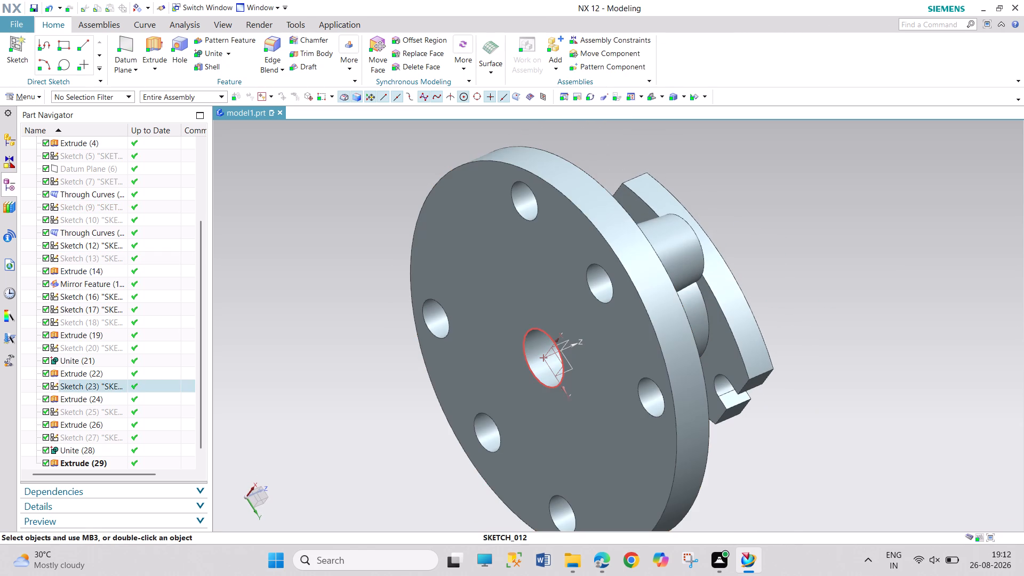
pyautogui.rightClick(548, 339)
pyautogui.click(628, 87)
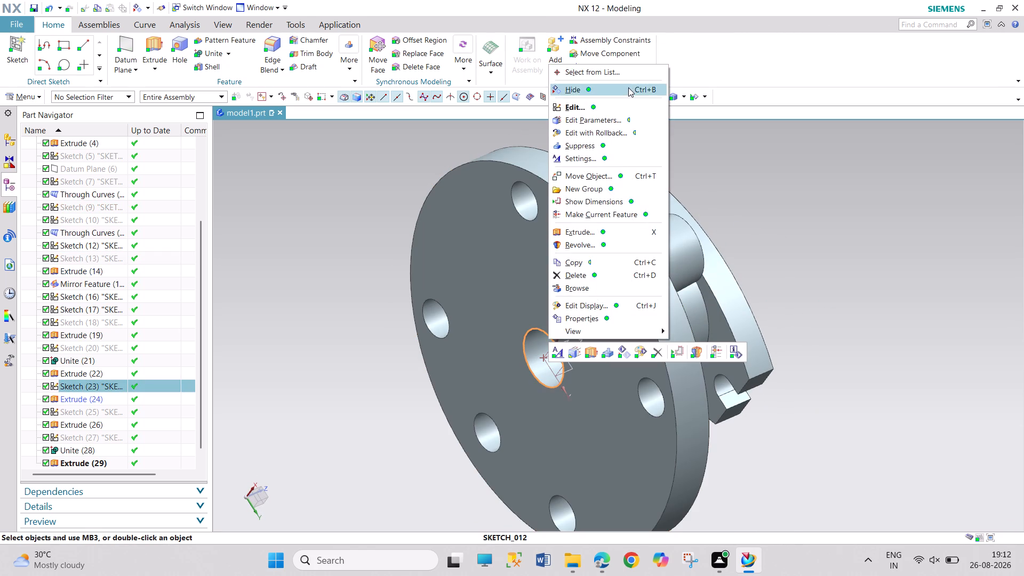
# Examine the part from several angles, above and below, and in the Left view, and dismiss the battery notification.
pyautogui.moveTo(756, 289); pyautogui.dragTo(619, 152, button='middle')
pyautogui.moveTo(793, 321); pyautogui.dragTo(722, 340, button='middle')
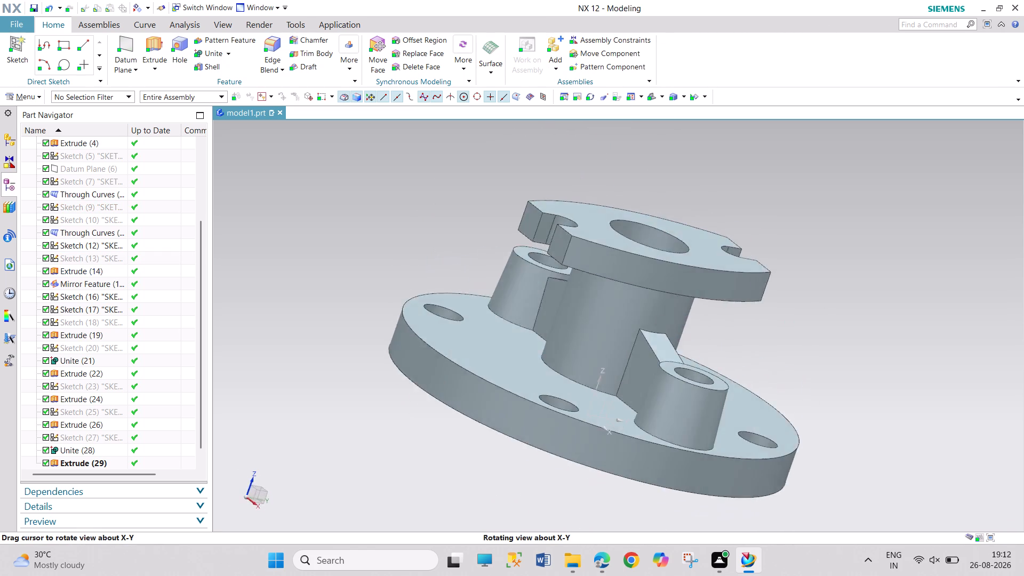
pyautogui.moveTo(722, 340); pyautogui.dragTo(668, 293, button='middle')
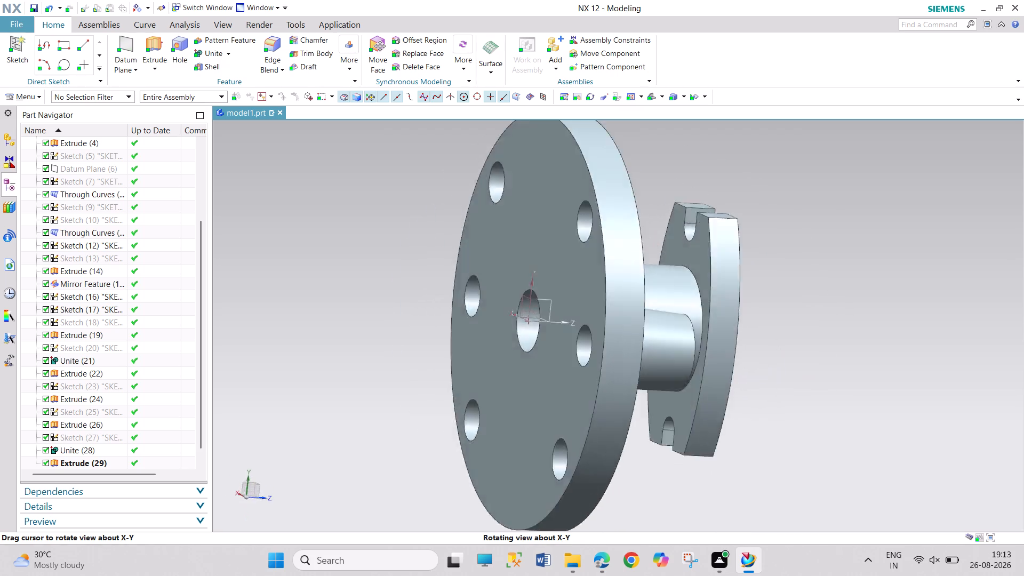
pyautogui.moveTo(668, 293); pyautogui.dragTo(598, 273, button='middle')
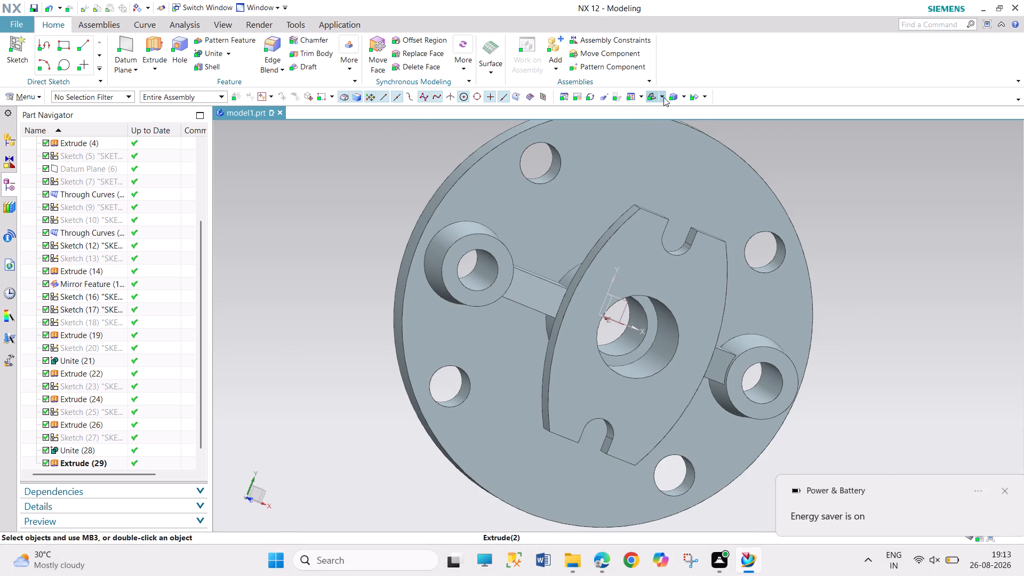
pyautogui.click(659, 95)
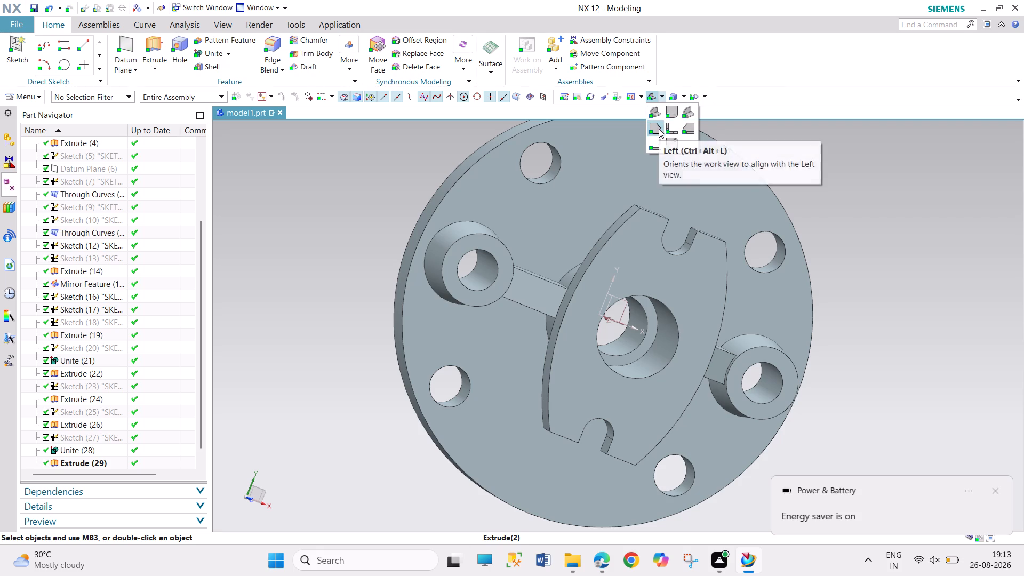
pyautogui.click(659, 129)
pyautogui.scroll(-2, 811, 297)
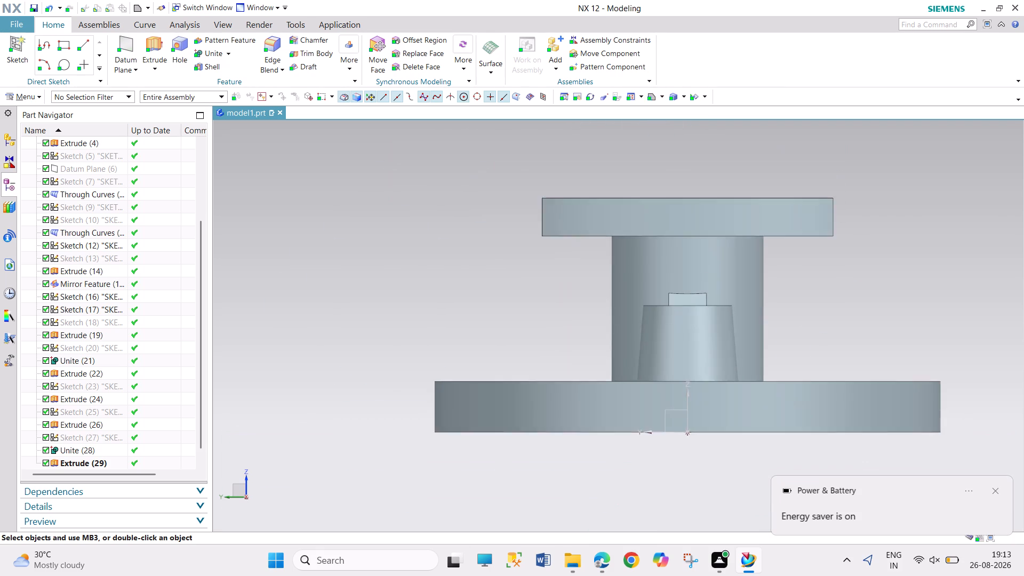
pyautogui.scroll(-2, 811, 297)
pyautogui.scroll(-1, 944, 356)
pyautogui.scroll(2, 950, 363)
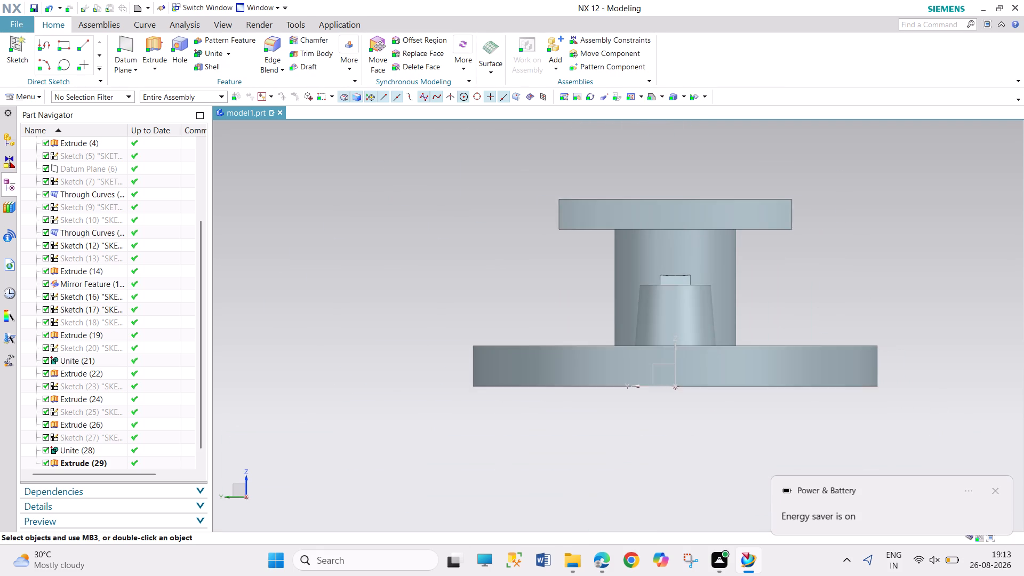
pyautogui.scroll(1, 950, 363)
pyautogui.click(996, 491)
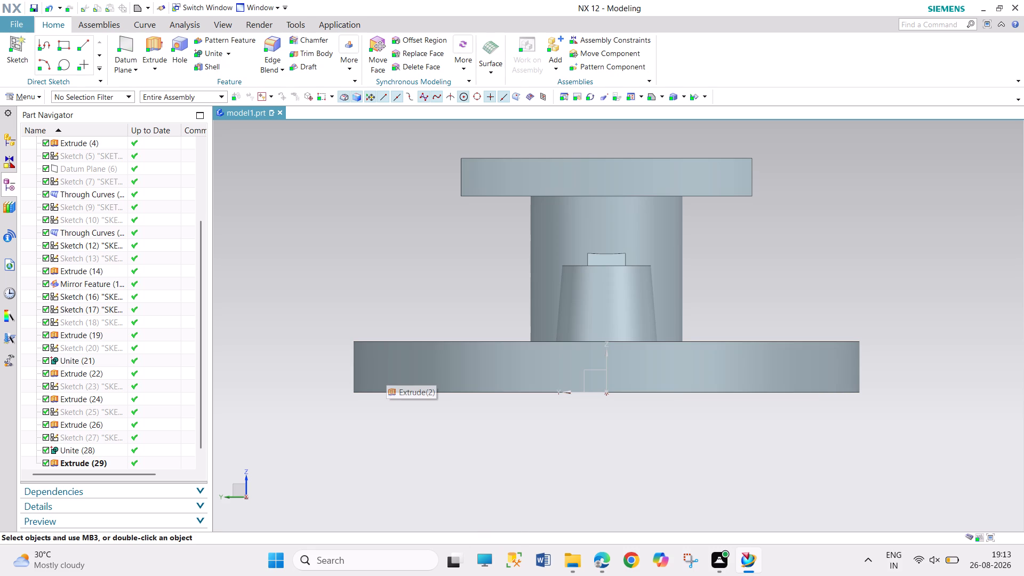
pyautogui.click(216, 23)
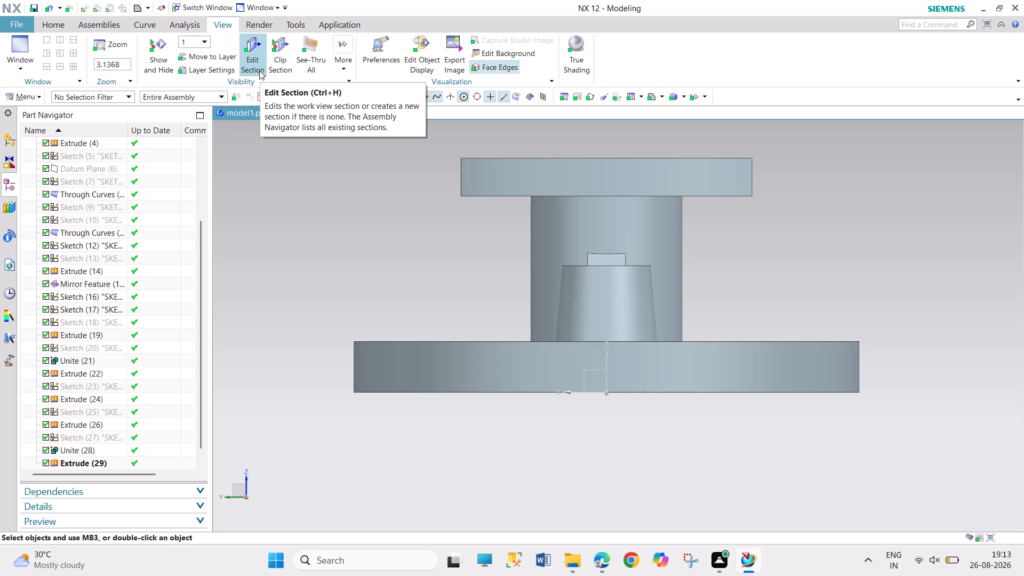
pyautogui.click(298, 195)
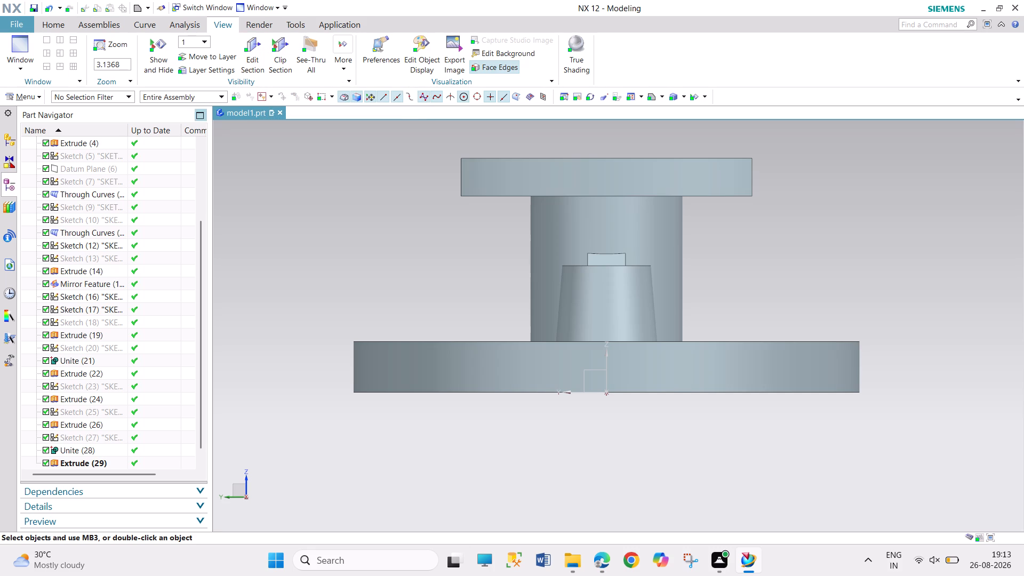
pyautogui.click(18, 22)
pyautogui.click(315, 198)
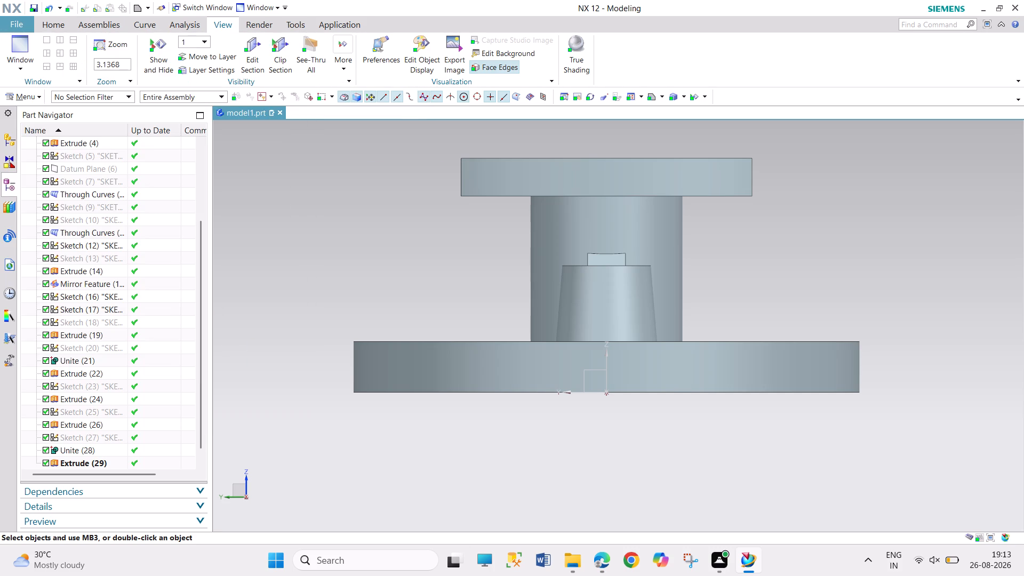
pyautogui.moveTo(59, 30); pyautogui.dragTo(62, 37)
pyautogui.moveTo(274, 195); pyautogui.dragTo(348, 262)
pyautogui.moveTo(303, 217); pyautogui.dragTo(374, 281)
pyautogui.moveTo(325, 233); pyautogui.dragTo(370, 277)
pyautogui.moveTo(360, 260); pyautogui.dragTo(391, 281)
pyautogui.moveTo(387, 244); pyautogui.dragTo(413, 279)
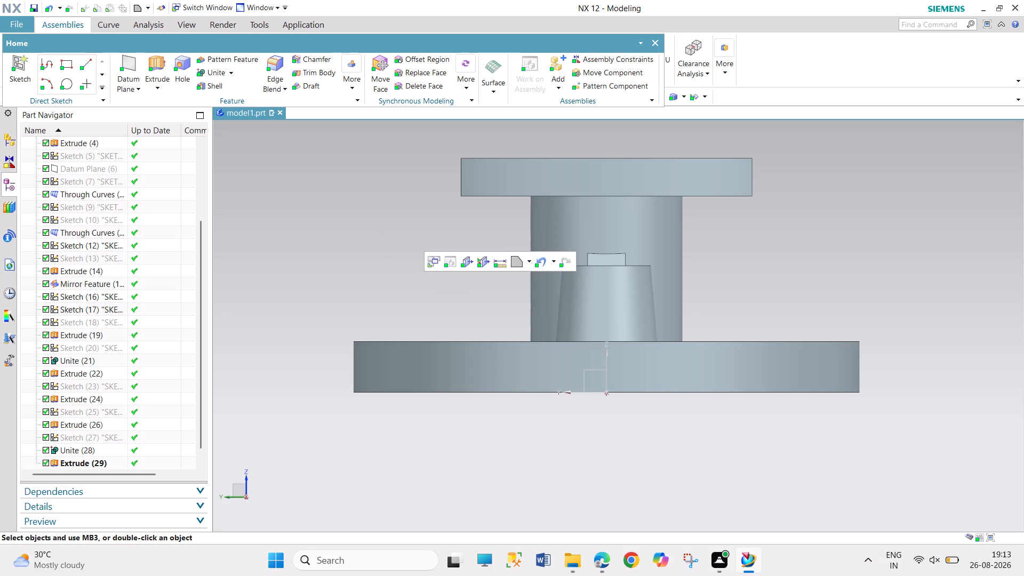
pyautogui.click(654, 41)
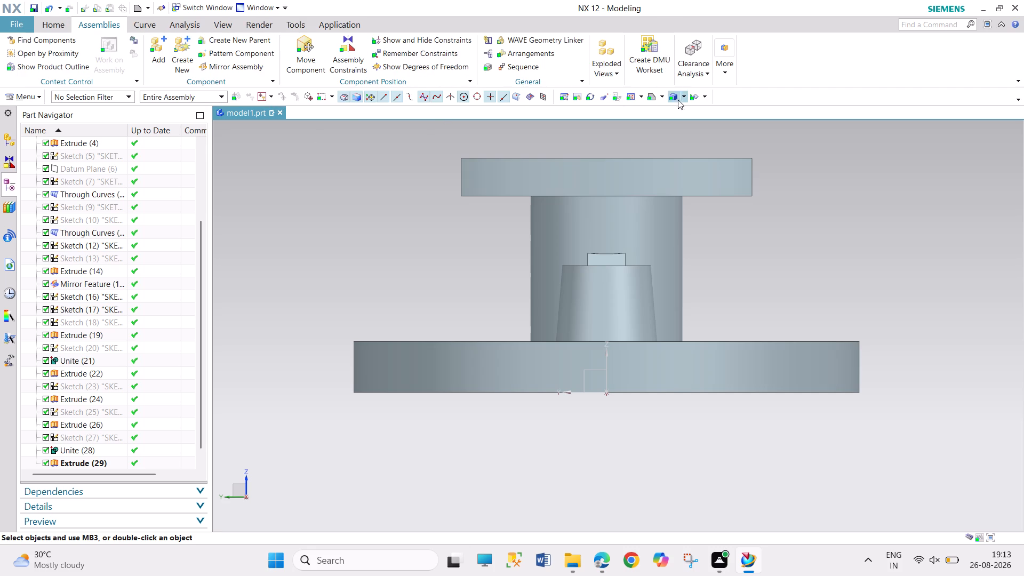
# Examine the part in the trimetric view and close up around the ribs and bosses, and return to the trimetric view.
pyautogui.click(651, 98)
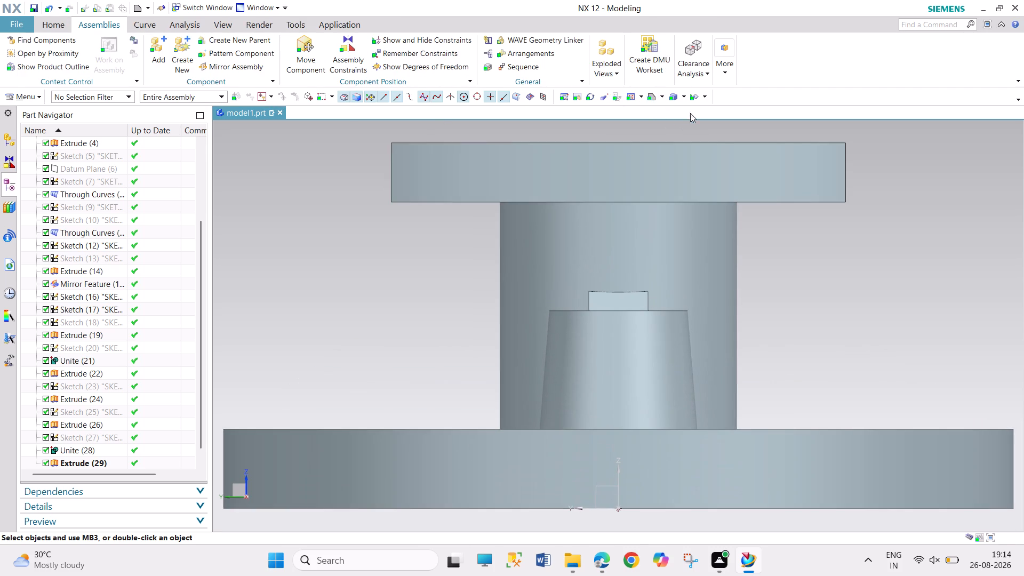
pyautogui.click(663, 97)
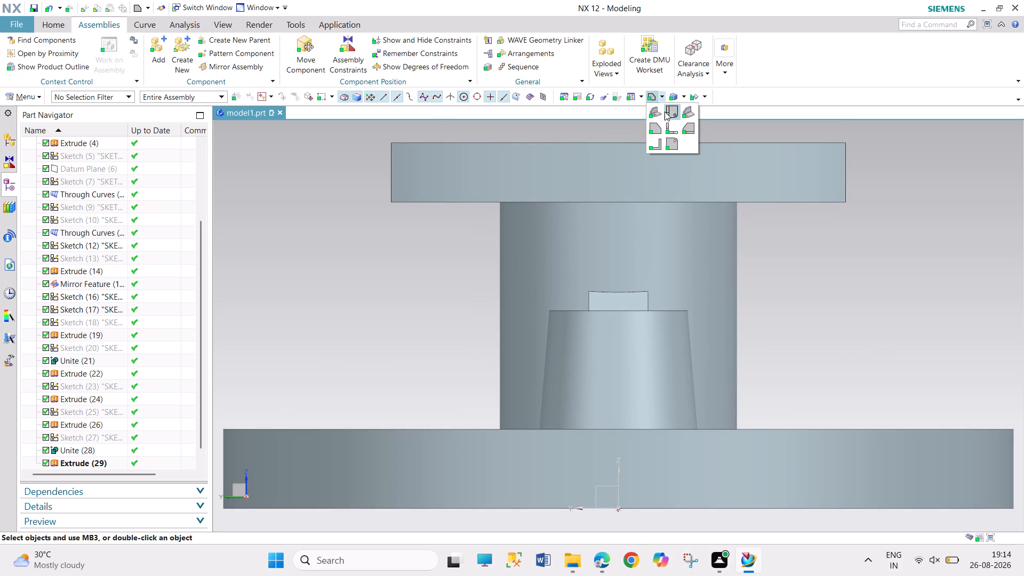
pyautogui.click(654, 114)
pyautogui.moveTo(831, 237); pyautogui.dragTo(871, 329)
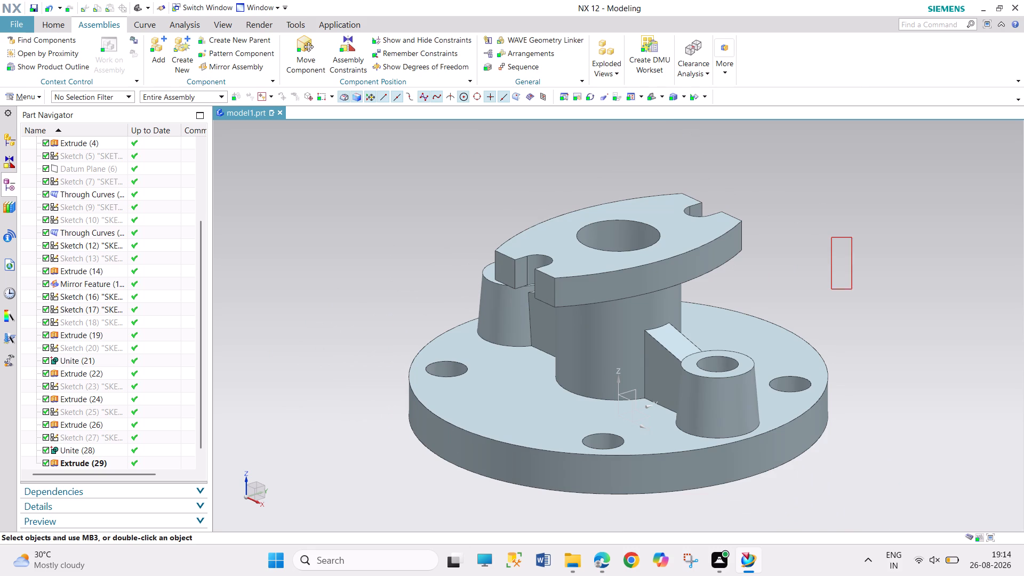
pyautogui.moveTo(871, 329); pyautogui.dragTo(911, 421)
pyautogui.moveTo(822, 219); pyautogui.dragTo(900, 456)
pyautogui.moveTo(843, 261); pyautogui.dragTo(894, 438)
pyautogui.moveTo(894, 438); pyautogui.dragTo(914, 493)
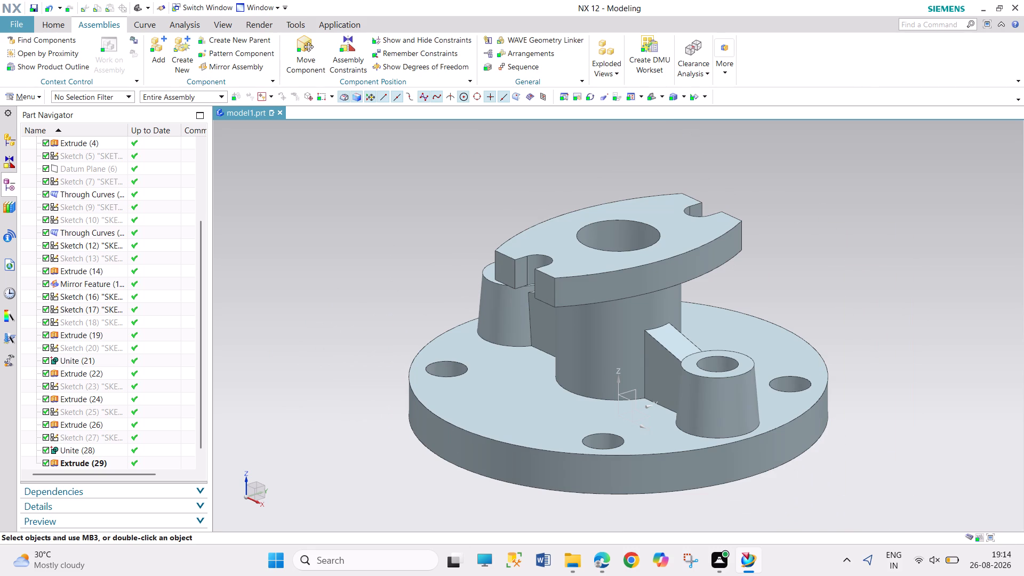
pyautogui.moveTo(329, 398); pyautogui.dragTo(389, 395, button='middle')
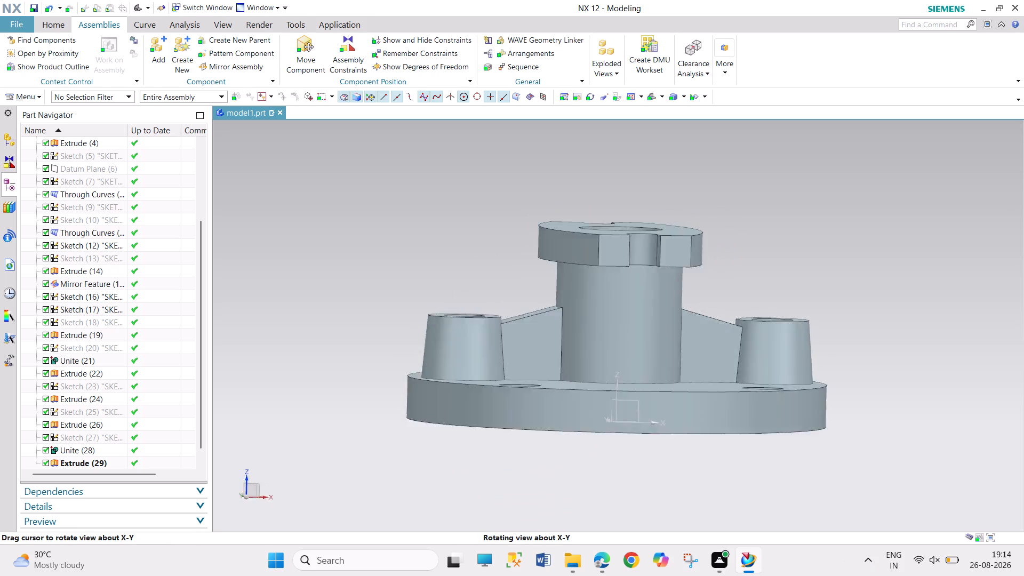
pyautogui.moveTo(389, 395); pyautogui.dragTo(377, 406, button='middle')
pyautogui.scroll(-2, 586, 408)
pyautogui.scroll(5, 561, 438)
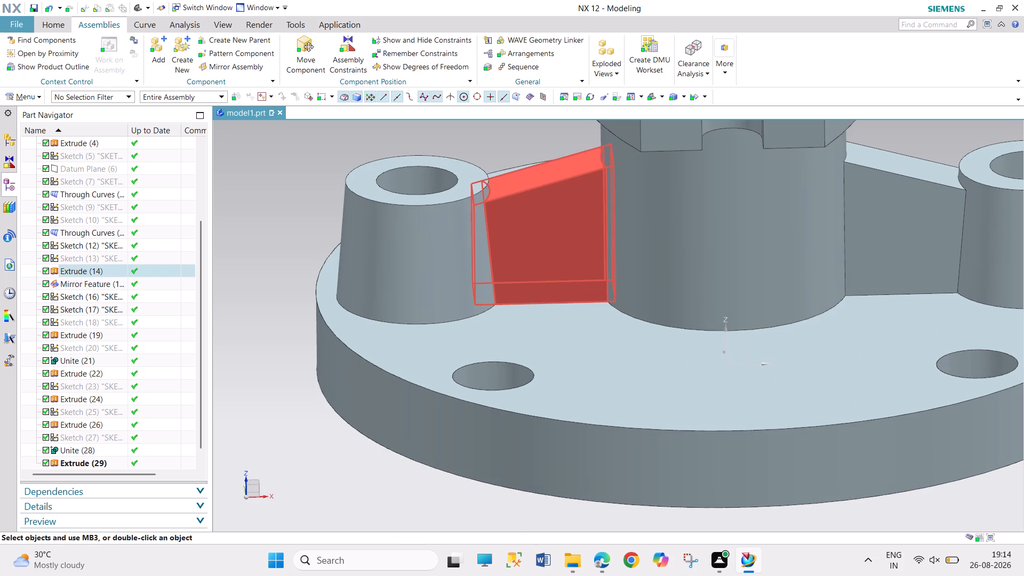
pyautogui.scroll(-4, 635, 393)
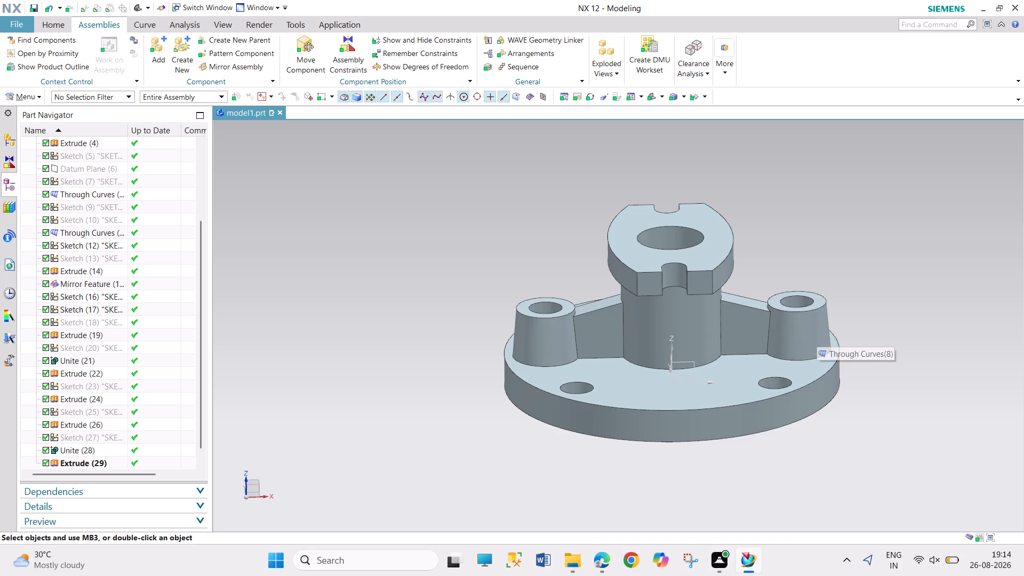
pyautogui.click(653, 102)
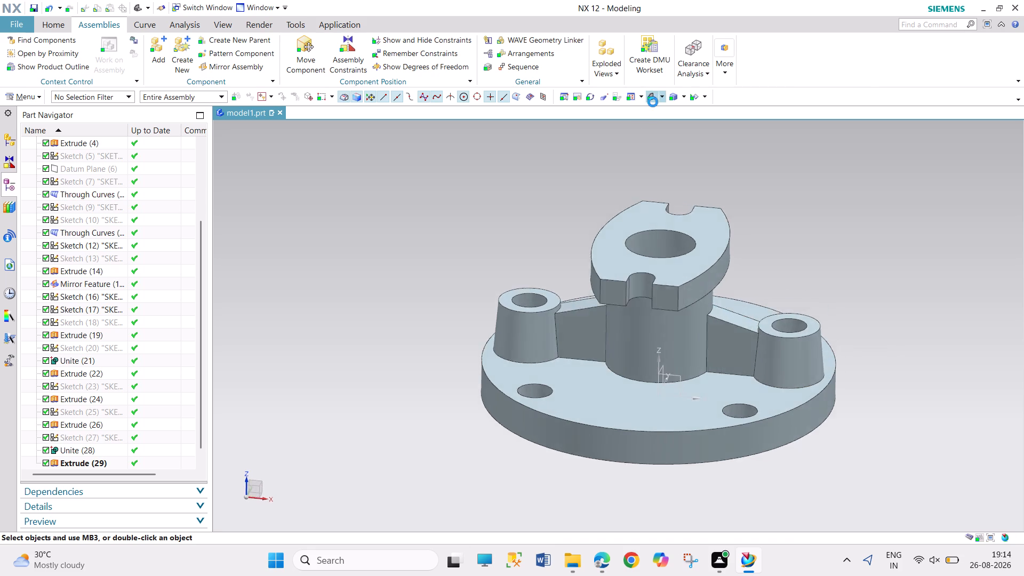
pyautogui.moveTo(781, 190); pyautogui.dragTo(801, 246)
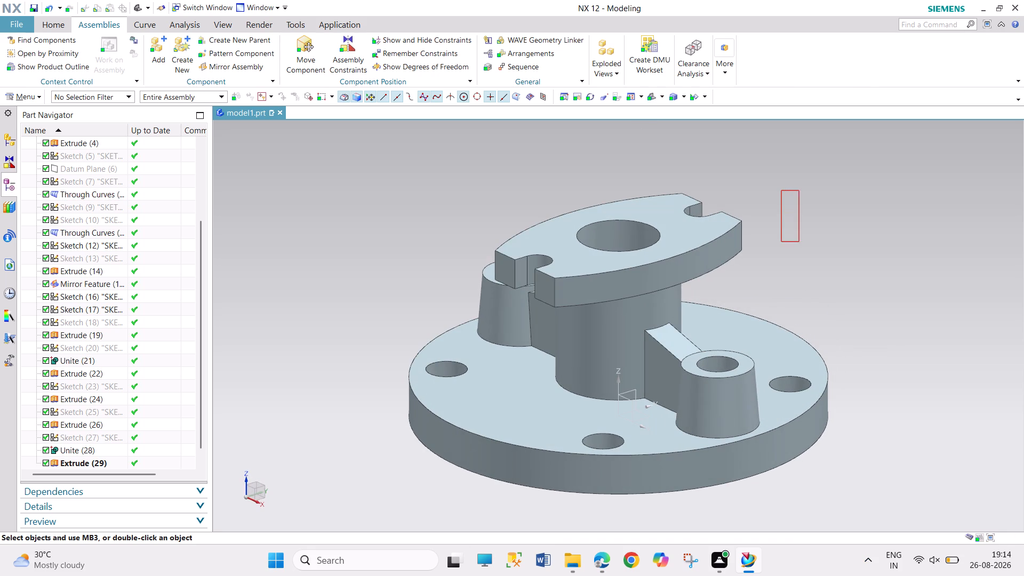
pyautogui.moveTo(801, 246); pyautogui.dragTo(815, 271)
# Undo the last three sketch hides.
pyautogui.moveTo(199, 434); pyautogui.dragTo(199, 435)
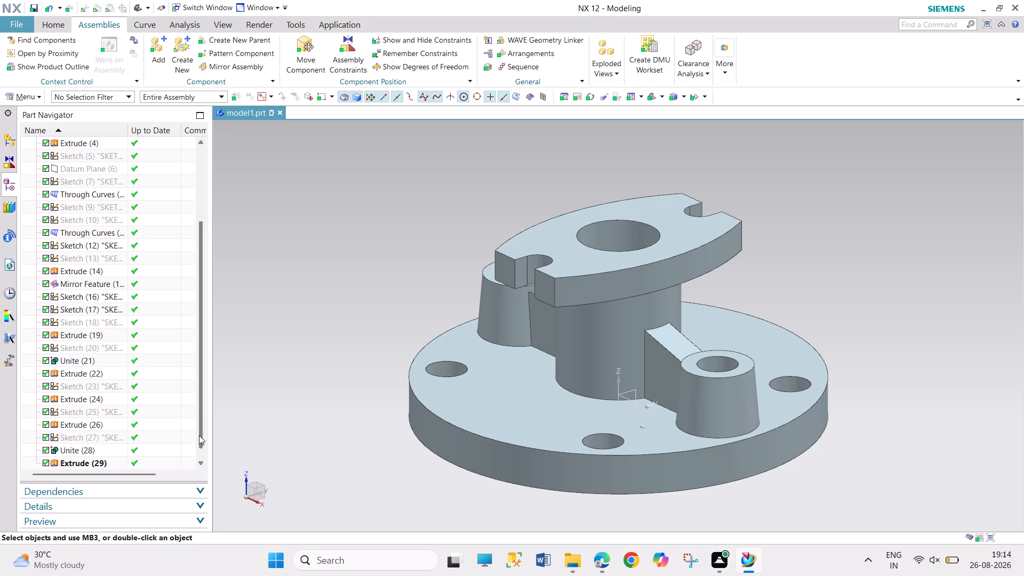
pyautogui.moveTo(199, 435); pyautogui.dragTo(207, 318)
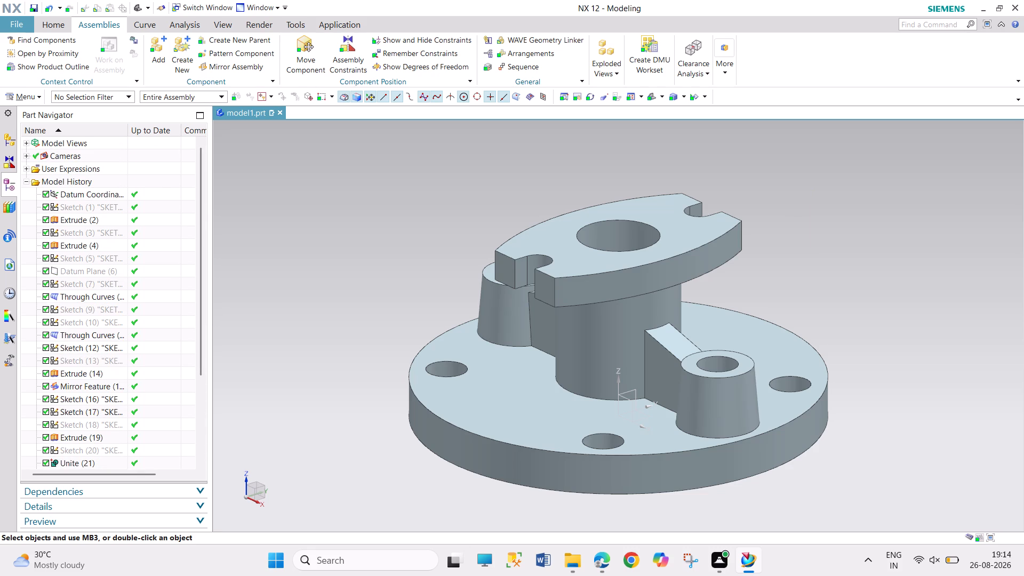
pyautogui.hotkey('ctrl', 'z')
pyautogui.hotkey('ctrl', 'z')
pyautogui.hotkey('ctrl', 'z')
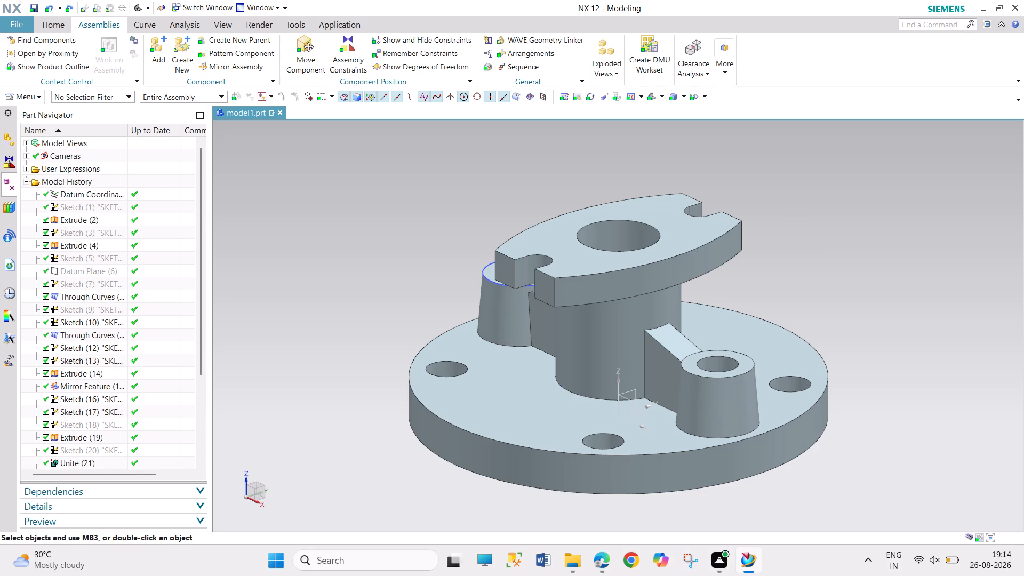
# Undo the remaining sketch hides so that all the construction sketches are shown again.
pyautogui.hotkey('ctrl', 'z')
pyautogui.hotkey('ctrl', 'z')
pyautogui.hotkey('ctrl', 'z')
pyautogui.hotkey('ctrl', 'z')
pyautogui.hotkey('ctrl', 'z')
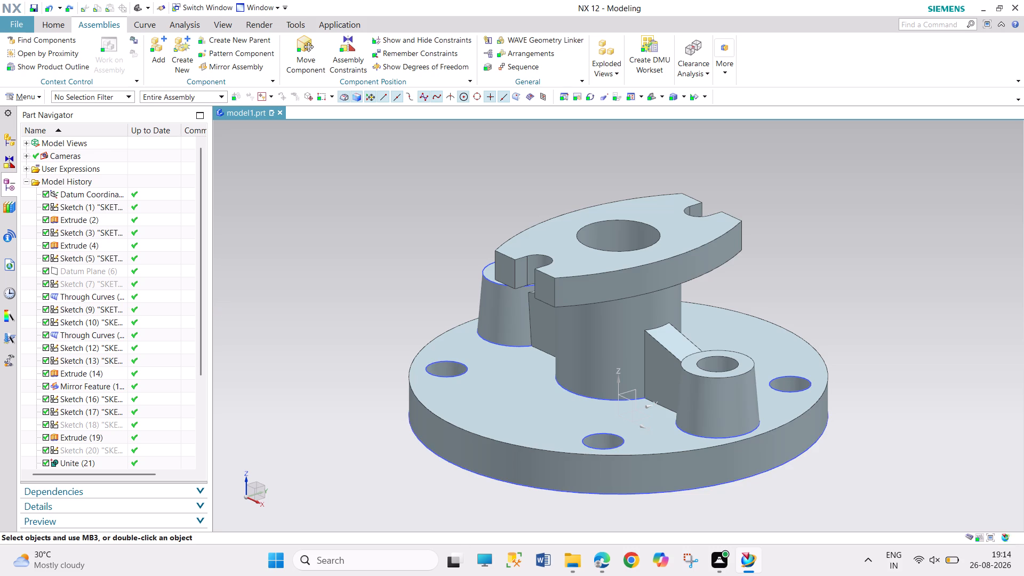
pyautogui.hotkey('ctrl', 'z')
pyautogui.hotkey('ctrl', 'z')
pyautogui.hotkey('ctrl', 'z')
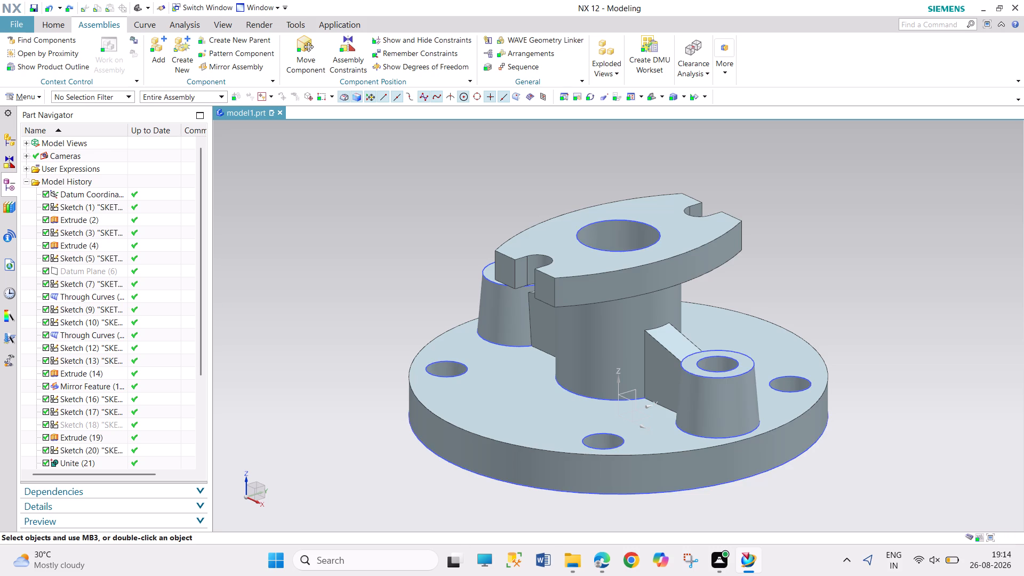
pyautogui.hotkey('ctrl', 'z')
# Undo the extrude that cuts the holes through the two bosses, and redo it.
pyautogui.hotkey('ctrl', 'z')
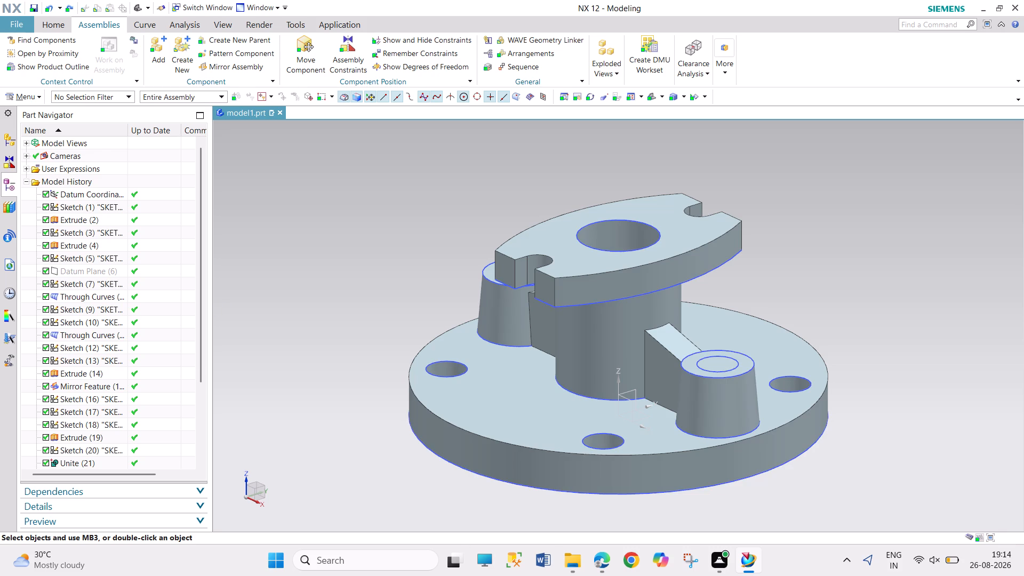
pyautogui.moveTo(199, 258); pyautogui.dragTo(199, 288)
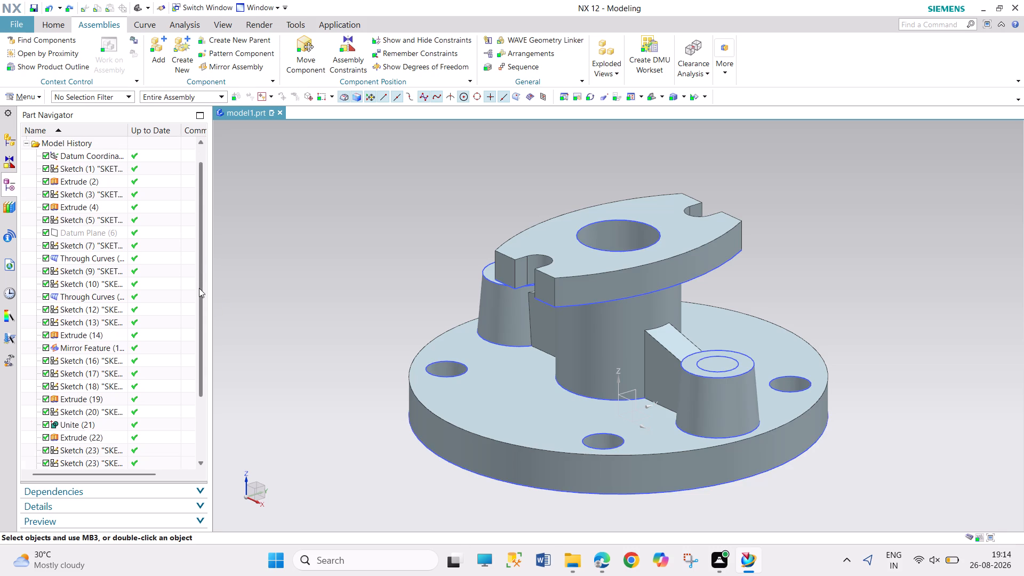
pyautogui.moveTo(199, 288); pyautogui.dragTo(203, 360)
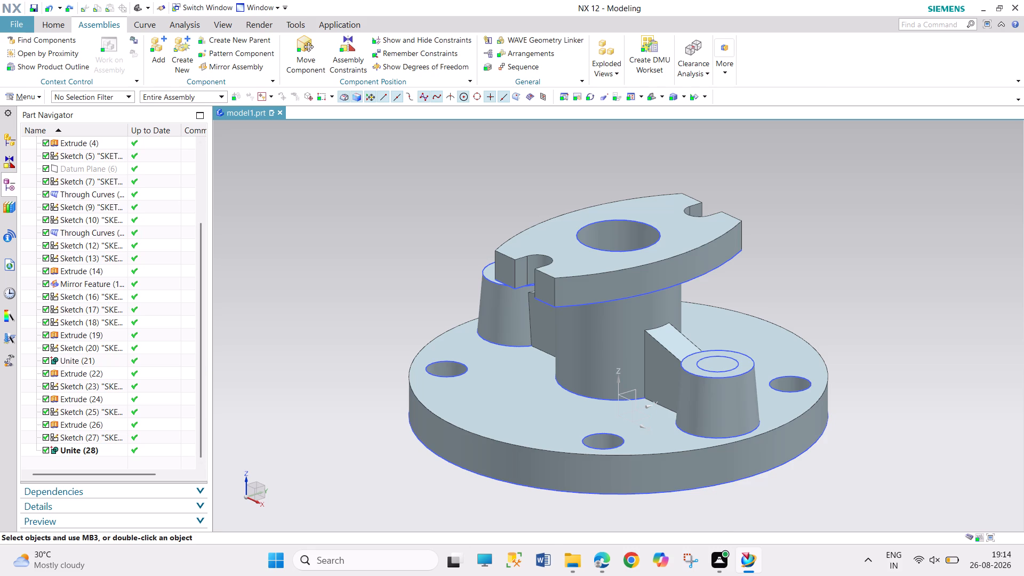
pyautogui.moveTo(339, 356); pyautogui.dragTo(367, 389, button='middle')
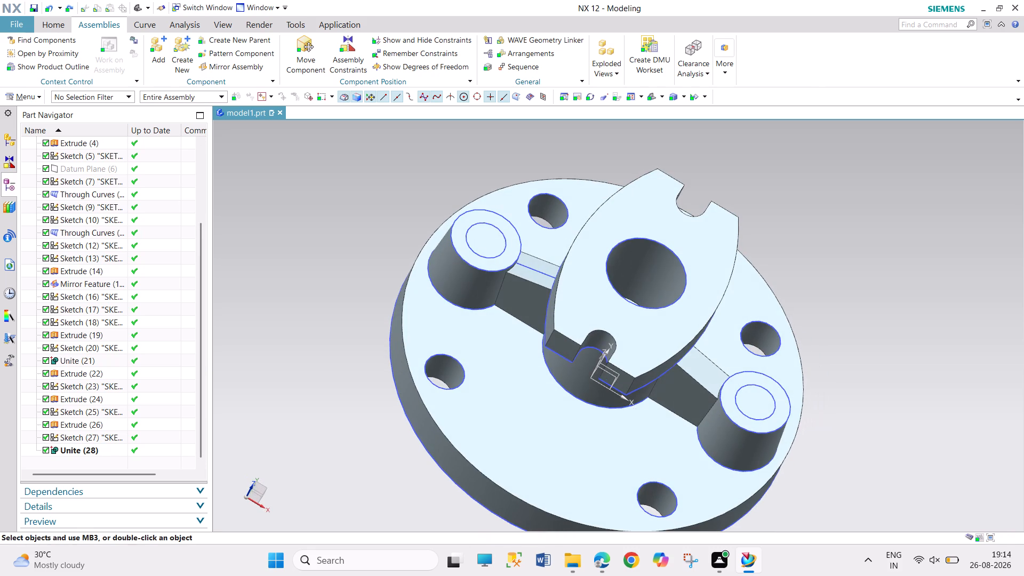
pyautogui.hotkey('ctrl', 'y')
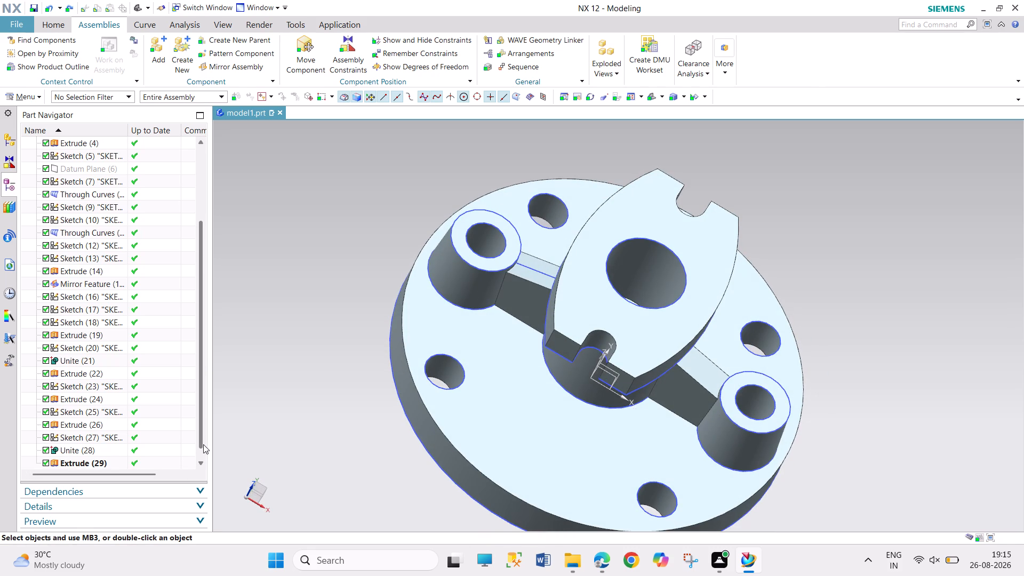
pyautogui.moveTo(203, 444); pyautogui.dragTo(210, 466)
# Save the part as MOUNTING BRACKET in the folder D:\DESKTOP2\NX CAD CADDESK.
pyautogui.hotkey('ctrl', 's')
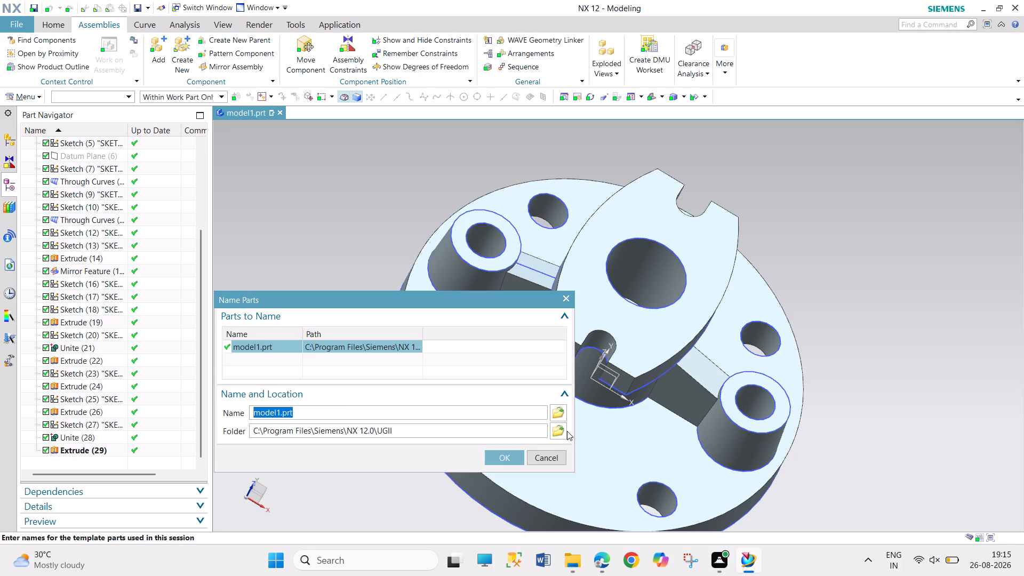
pyautogui.click(561, 431)
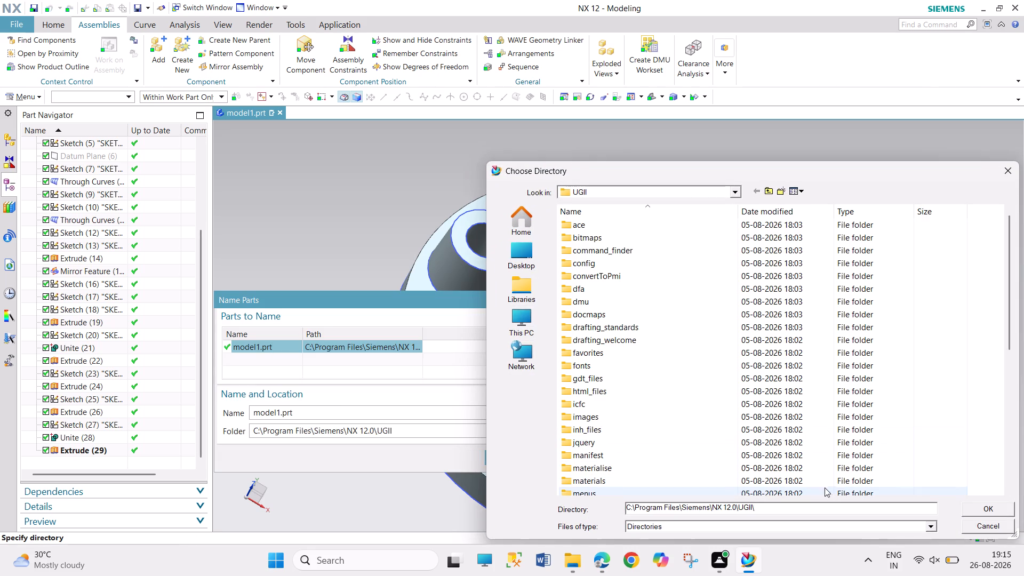
pyautogui.click(531, 315)
pyautogui.doubleClick(745, 247)
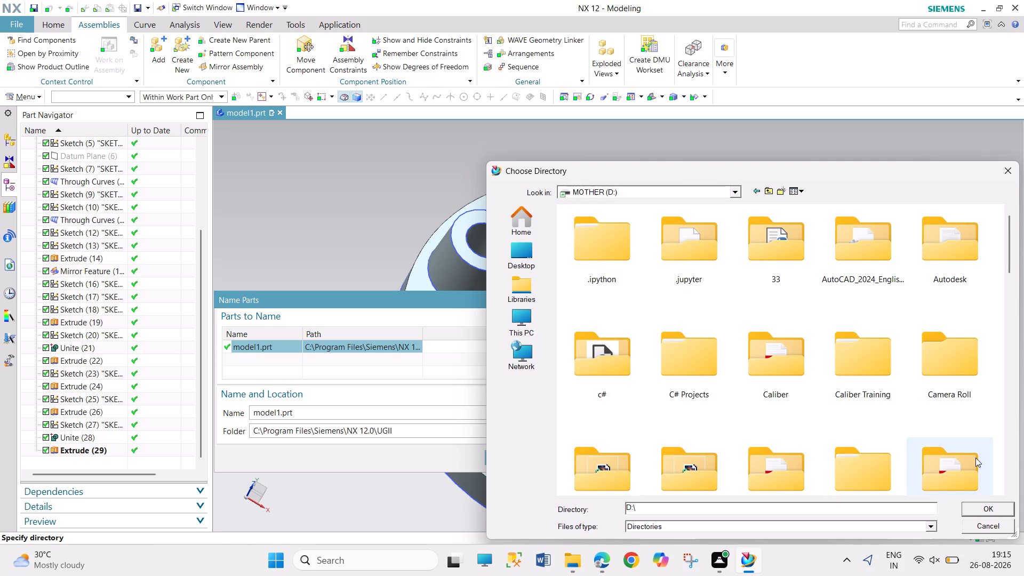
pyautogui.doubleClick(975, 458)
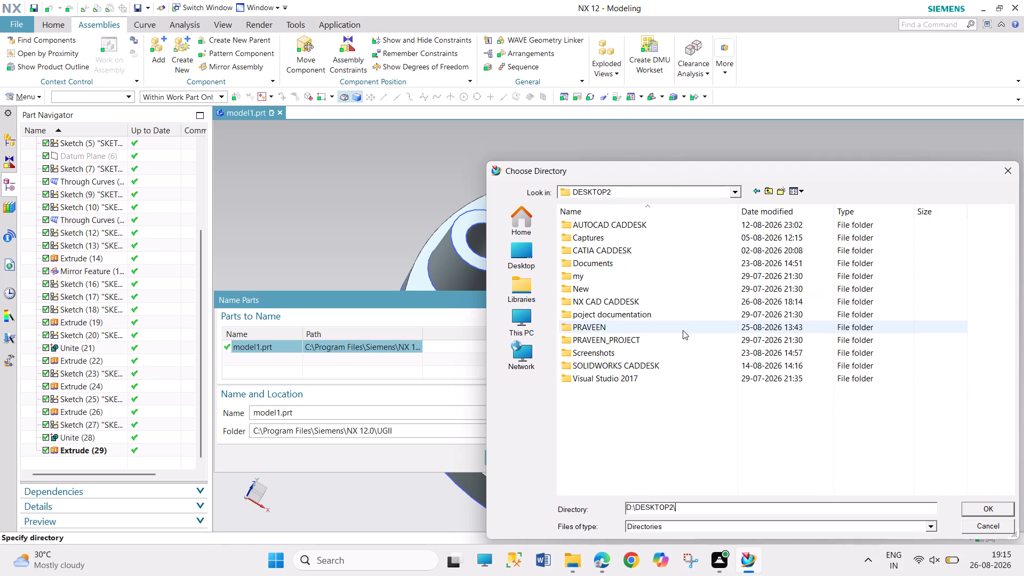
pyautogui.doubleClick(691, 301)
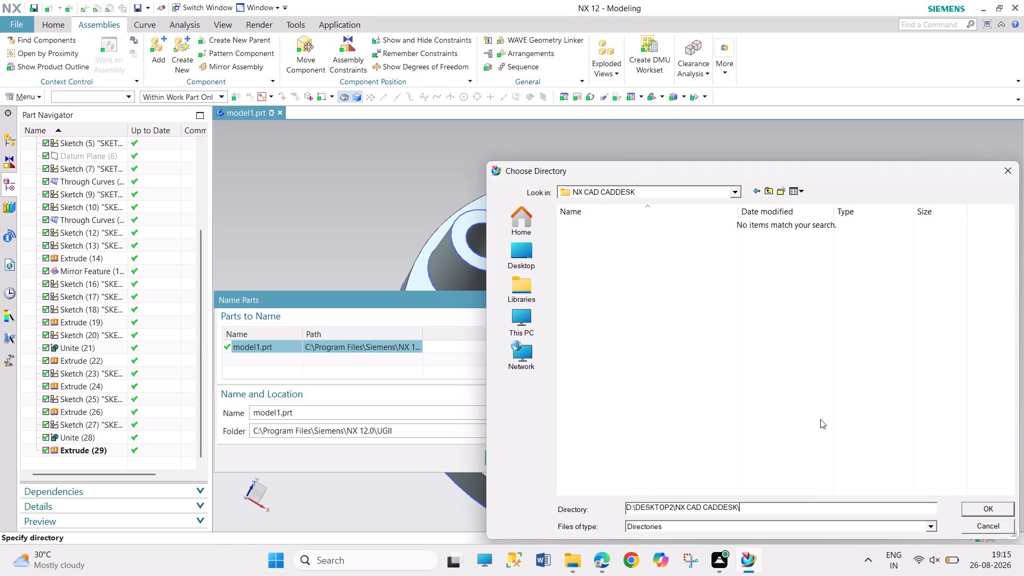
pyautogui.click(992, 511)
pyautogui.click(406, 404)
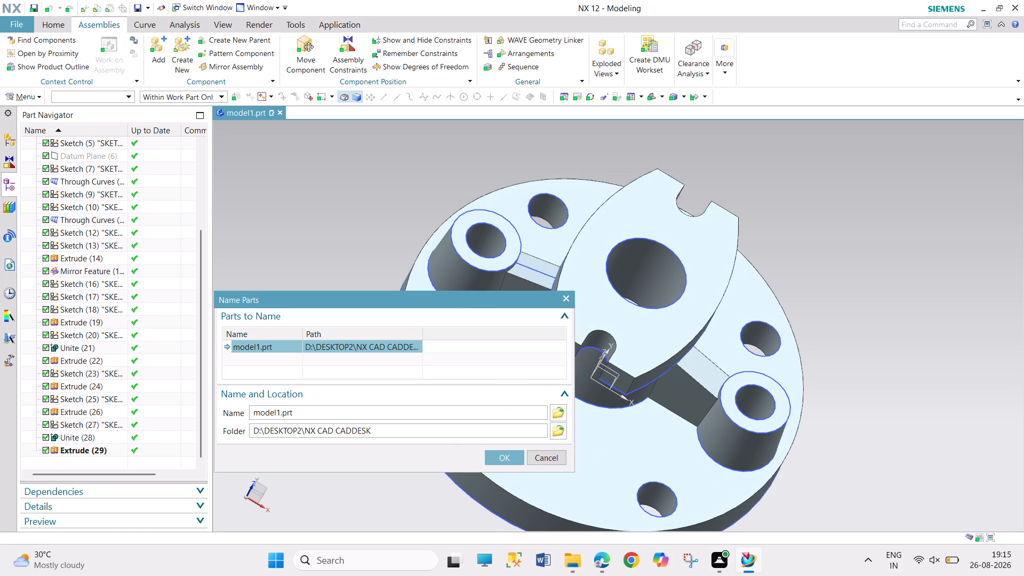
pyautogui.doubleClick(372, 409)
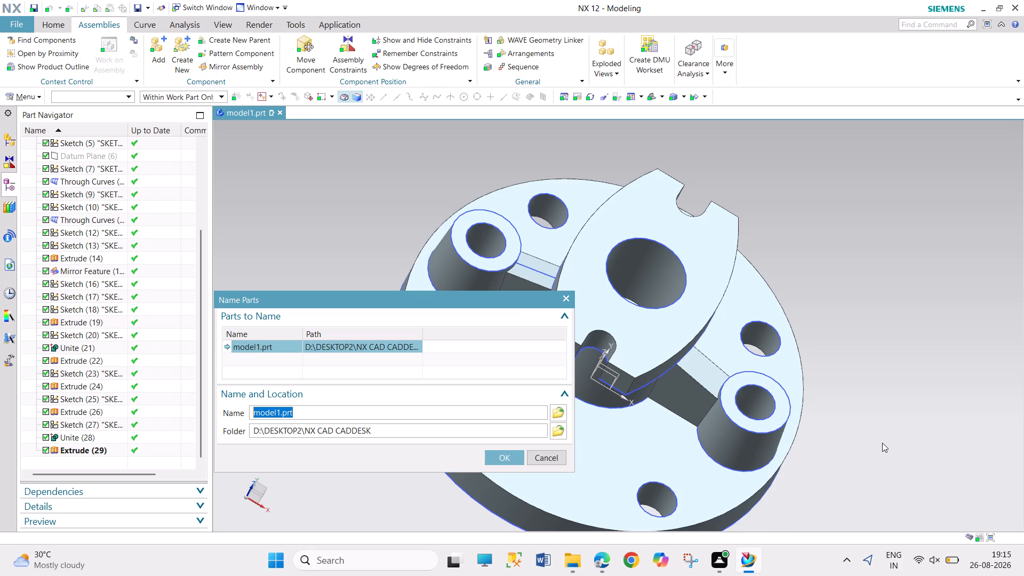
pyautogui.write('MOUNTING BRACKET')
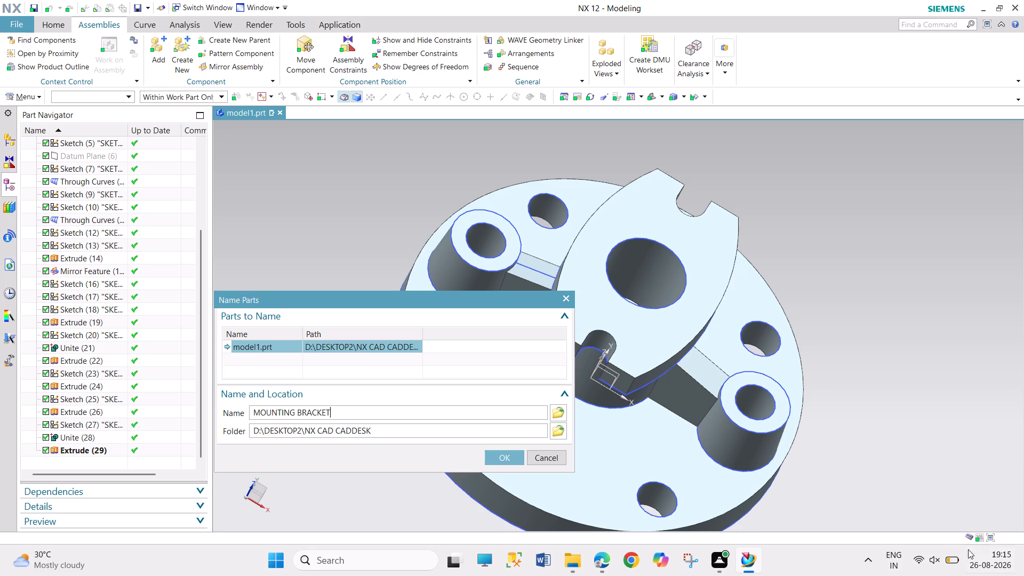
pyautogui.click(496, 455)
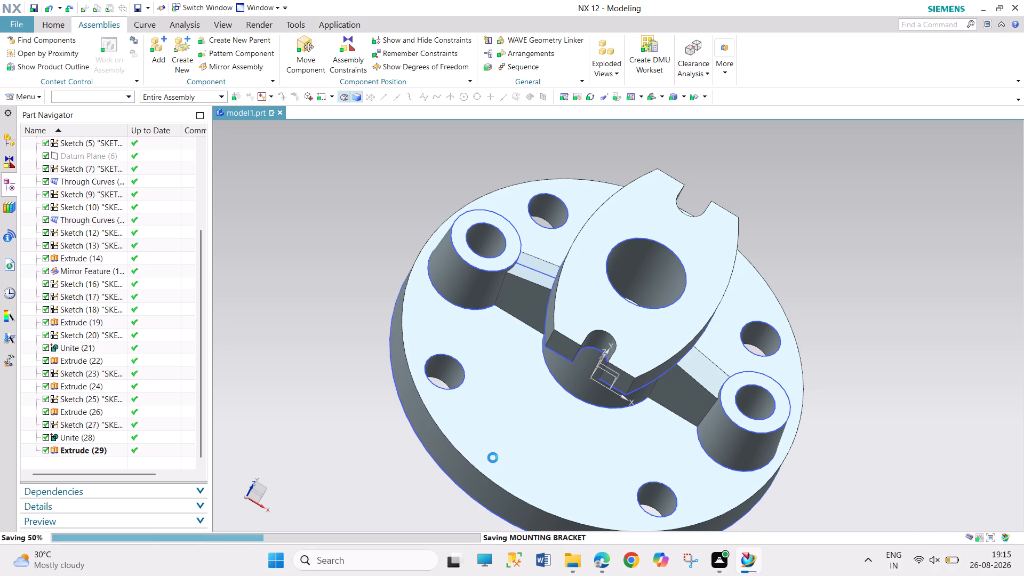
# Return the model to the trimetric view.
pyautogui.click(649, 99)
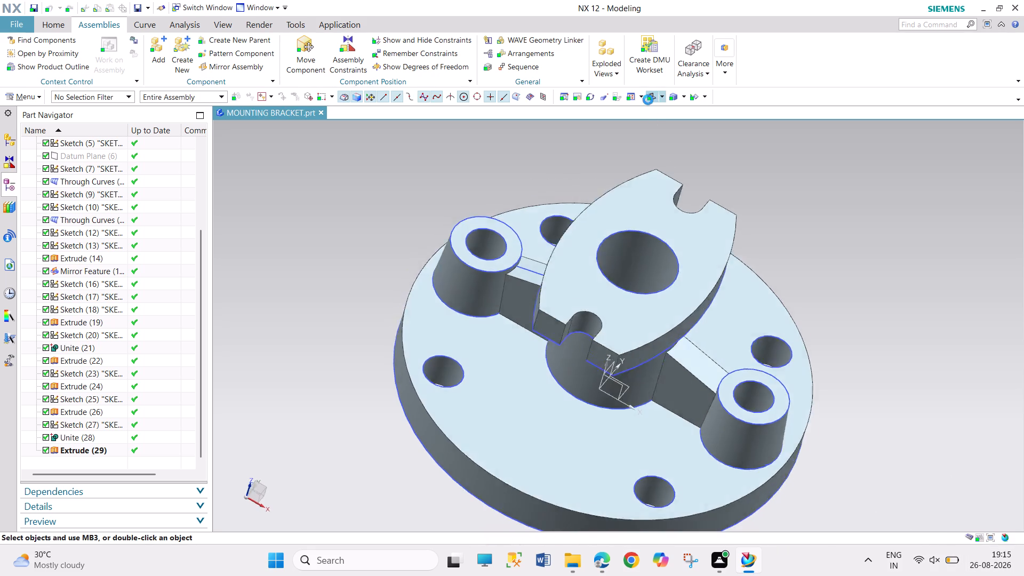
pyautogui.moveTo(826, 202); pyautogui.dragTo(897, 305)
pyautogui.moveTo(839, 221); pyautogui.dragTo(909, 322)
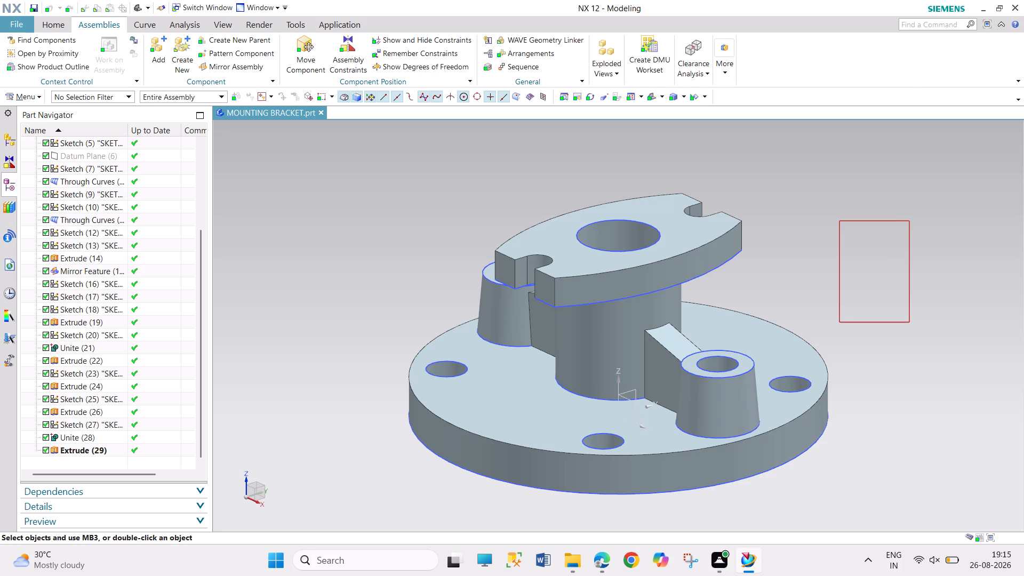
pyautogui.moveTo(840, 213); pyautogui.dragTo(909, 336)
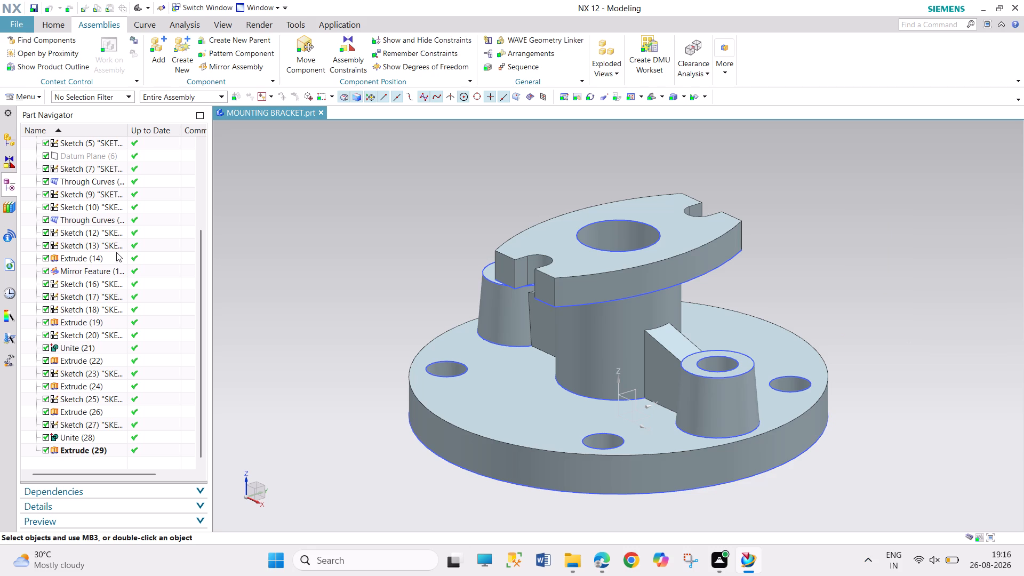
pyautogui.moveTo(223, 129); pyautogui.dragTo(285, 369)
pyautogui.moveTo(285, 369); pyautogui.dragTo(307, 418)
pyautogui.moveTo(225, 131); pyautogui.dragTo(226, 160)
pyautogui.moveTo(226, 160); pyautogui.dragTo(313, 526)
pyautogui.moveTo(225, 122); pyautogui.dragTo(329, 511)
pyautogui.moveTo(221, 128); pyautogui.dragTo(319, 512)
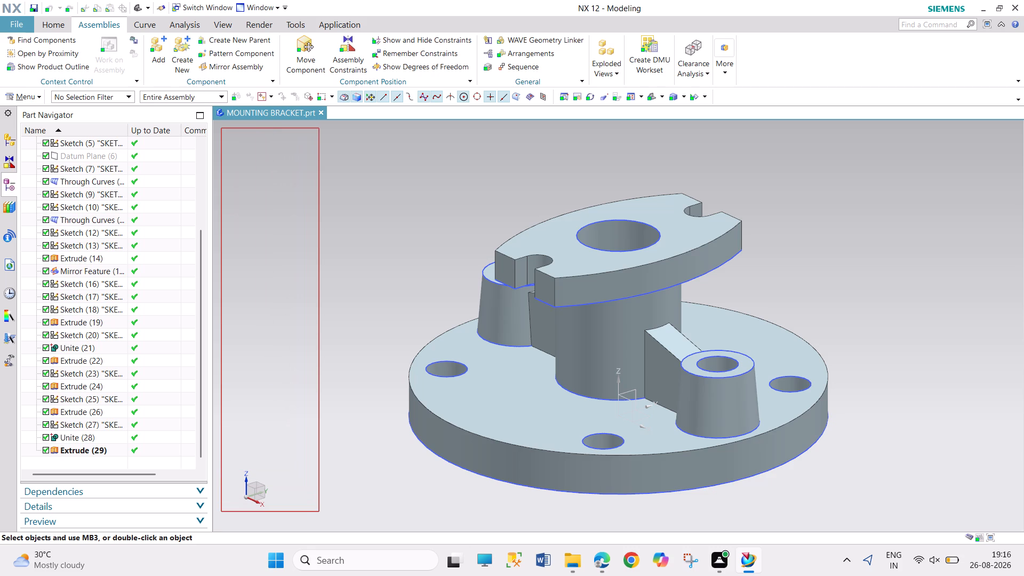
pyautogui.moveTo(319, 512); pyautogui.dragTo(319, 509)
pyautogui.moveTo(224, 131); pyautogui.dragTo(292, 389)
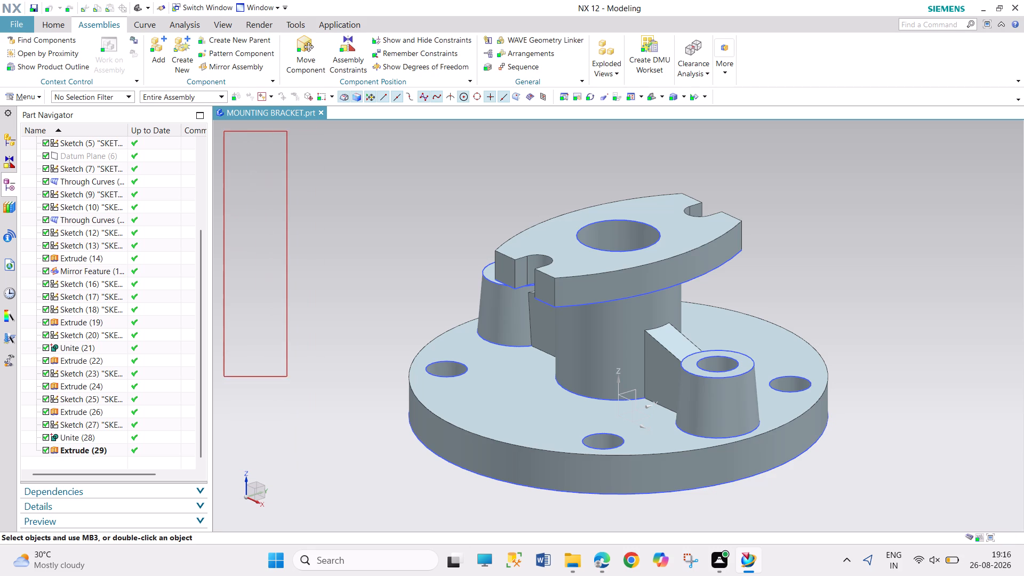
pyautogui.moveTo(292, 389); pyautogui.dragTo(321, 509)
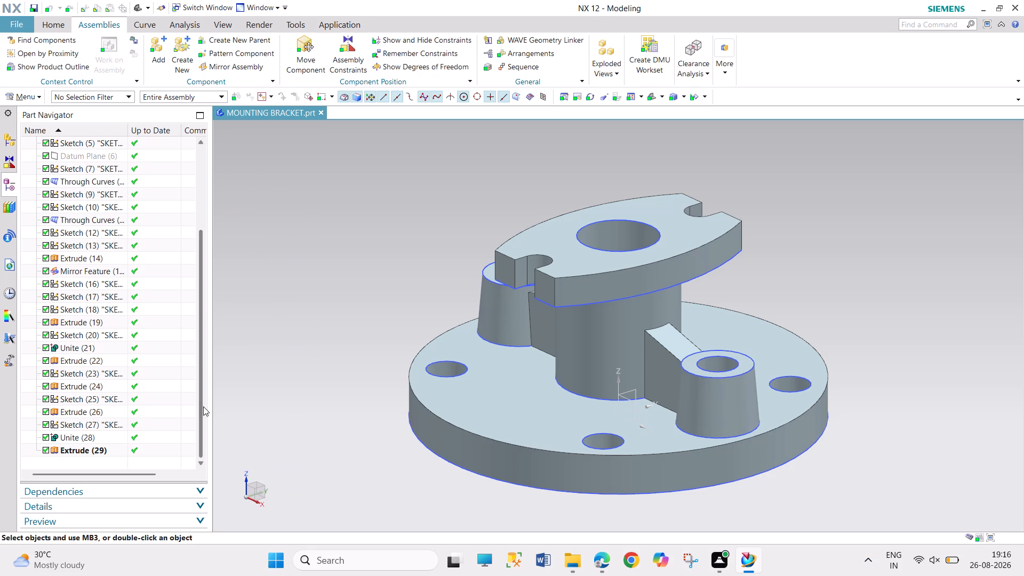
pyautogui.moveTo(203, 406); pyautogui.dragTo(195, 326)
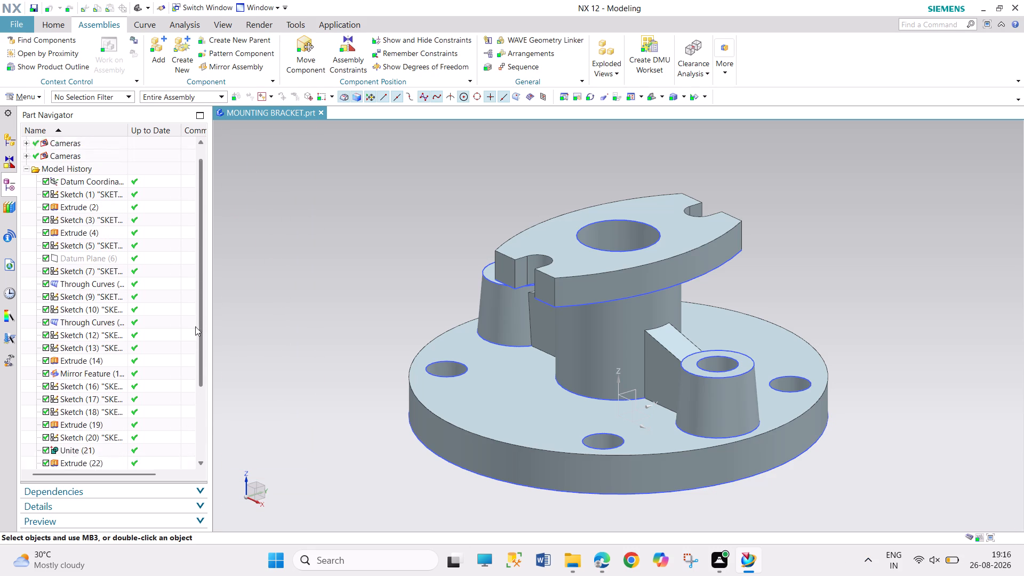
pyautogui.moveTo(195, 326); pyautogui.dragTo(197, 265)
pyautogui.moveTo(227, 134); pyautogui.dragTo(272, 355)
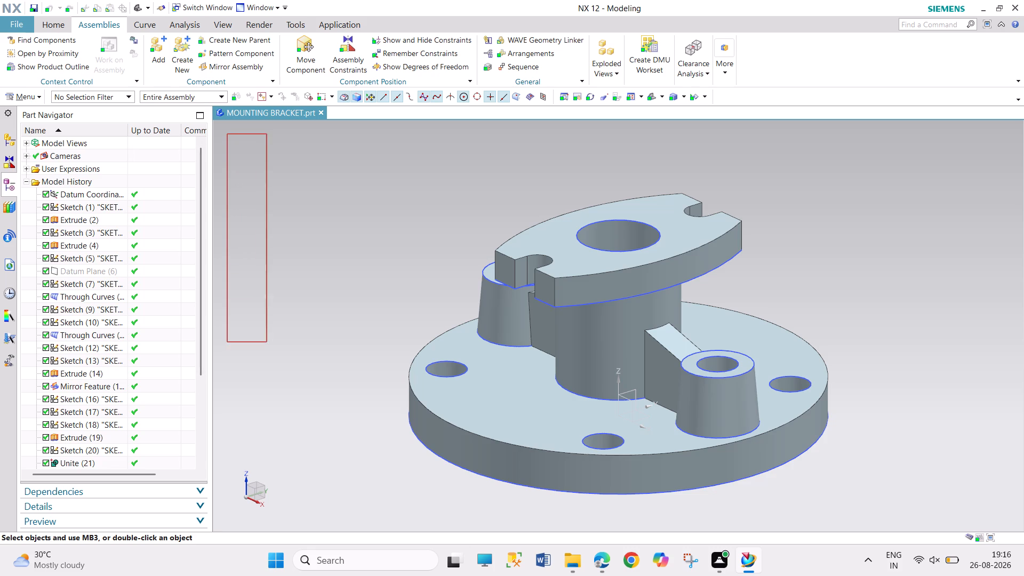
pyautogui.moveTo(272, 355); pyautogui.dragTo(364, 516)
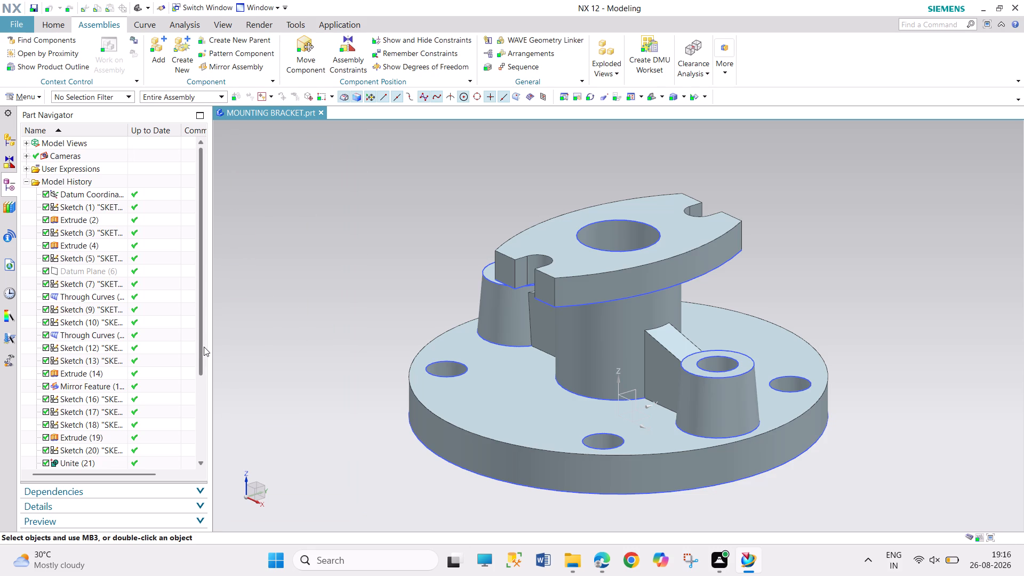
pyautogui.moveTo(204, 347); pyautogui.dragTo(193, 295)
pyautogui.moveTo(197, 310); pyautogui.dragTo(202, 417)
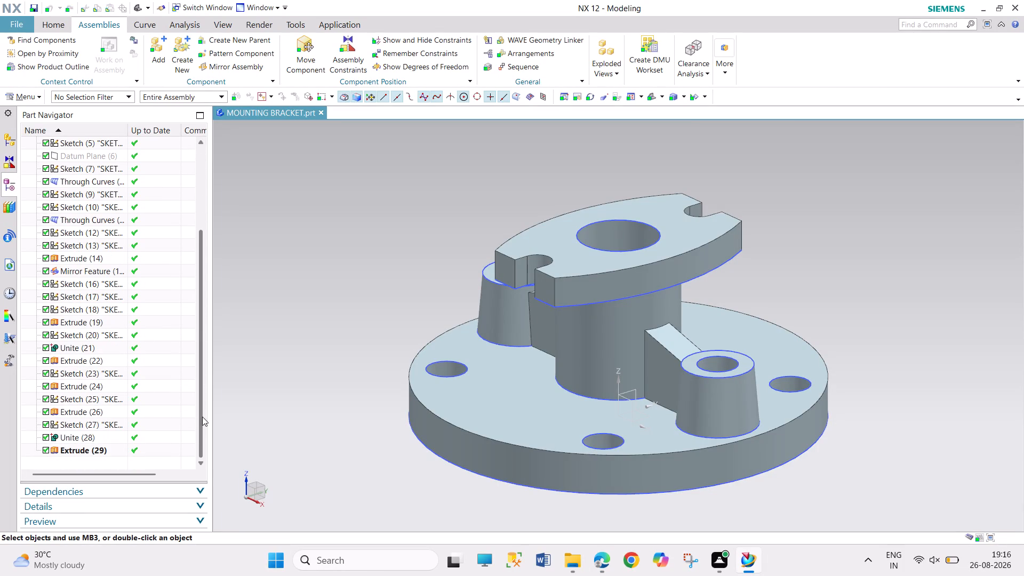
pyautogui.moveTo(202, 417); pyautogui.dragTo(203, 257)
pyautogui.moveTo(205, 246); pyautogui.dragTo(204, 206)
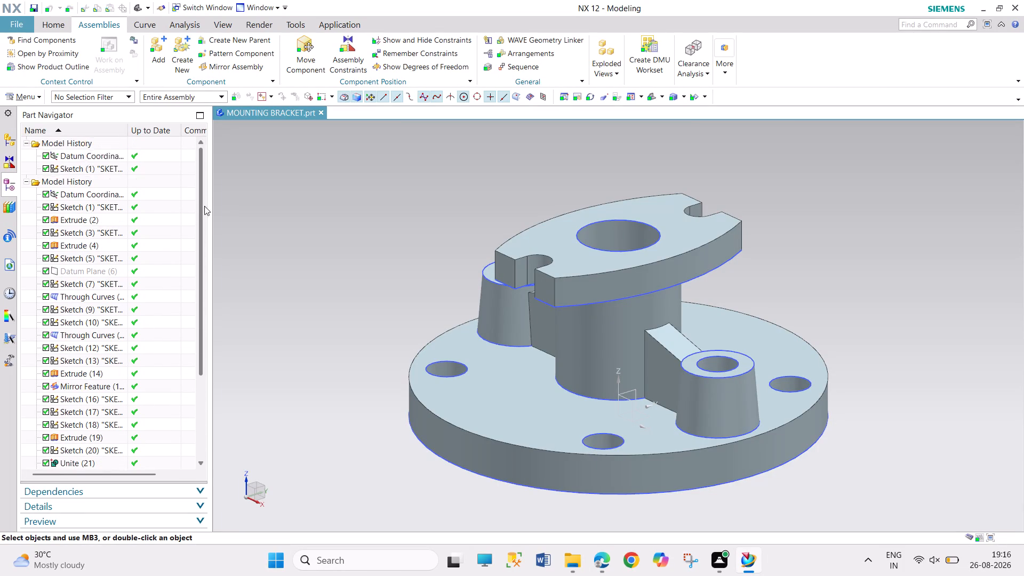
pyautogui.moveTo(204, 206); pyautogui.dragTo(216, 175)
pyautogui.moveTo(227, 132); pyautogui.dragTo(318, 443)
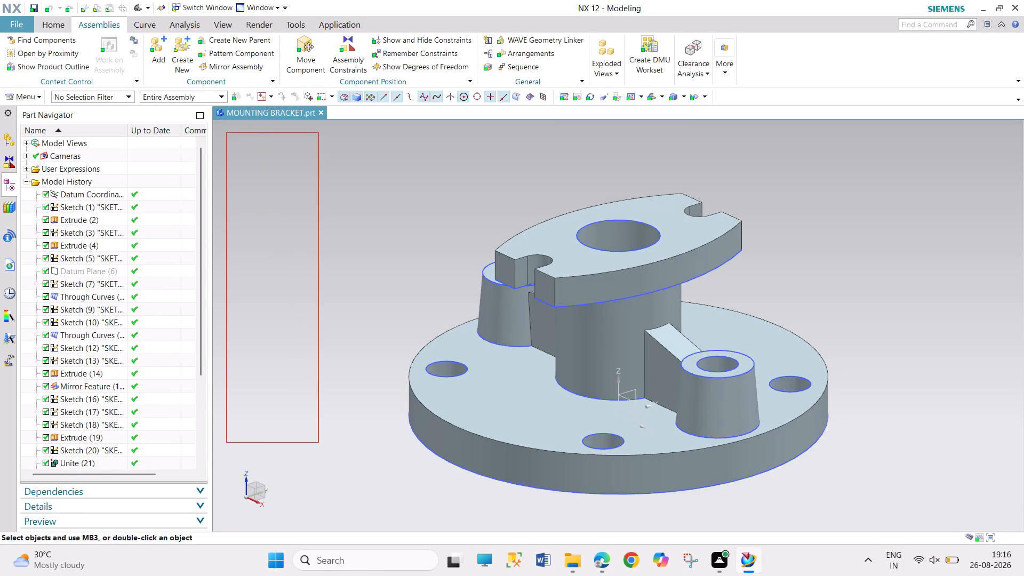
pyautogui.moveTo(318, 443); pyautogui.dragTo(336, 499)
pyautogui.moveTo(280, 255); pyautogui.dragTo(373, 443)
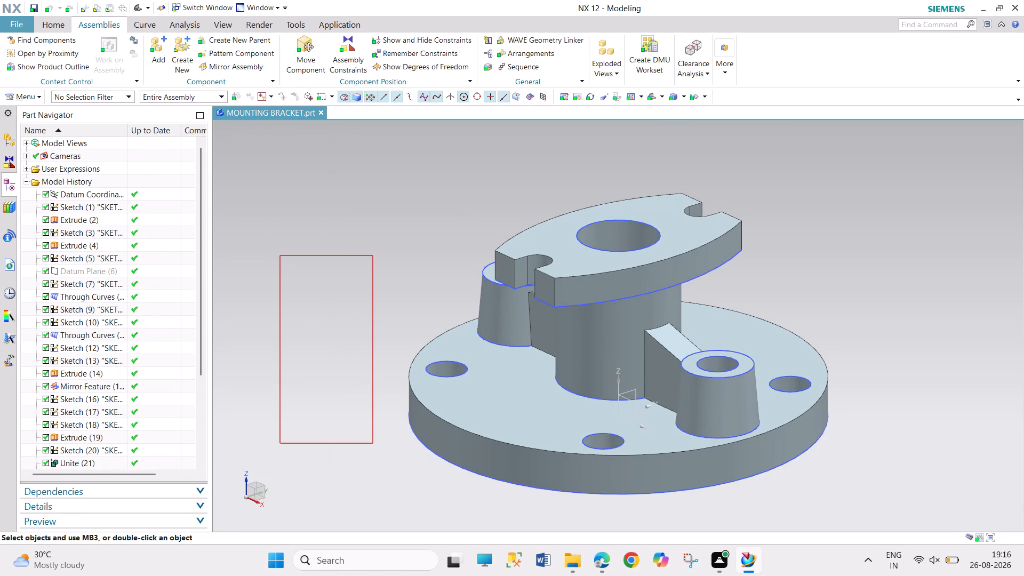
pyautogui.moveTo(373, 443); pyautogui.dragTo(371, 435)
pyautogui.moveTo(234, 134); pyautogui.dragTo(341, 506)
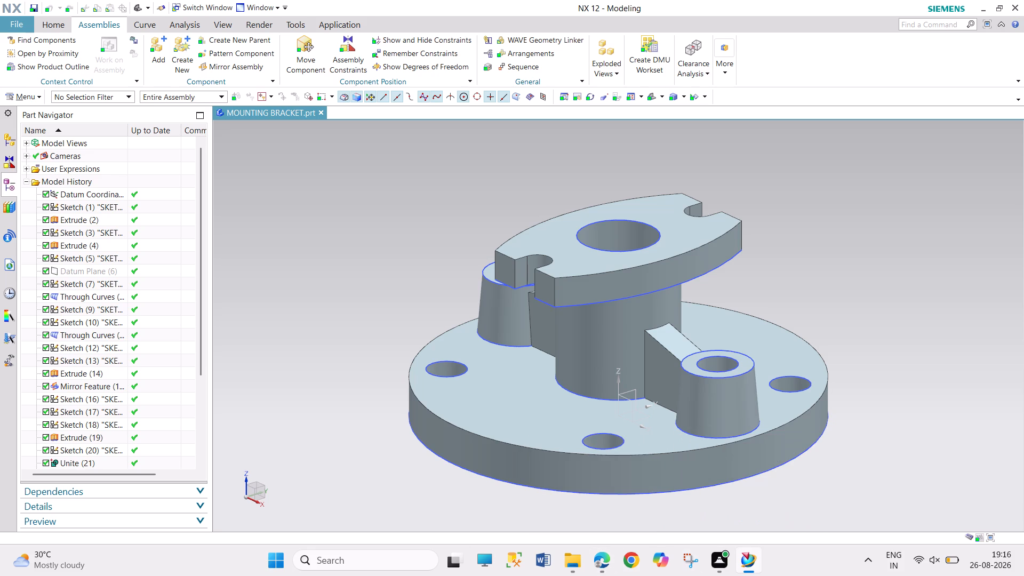
# Examine the finished bracket from several directions, including its underside, and look through its model history.
pyautogui.moveTo(403, 506); pyautogui.dragTo(426, 472, button='middle')
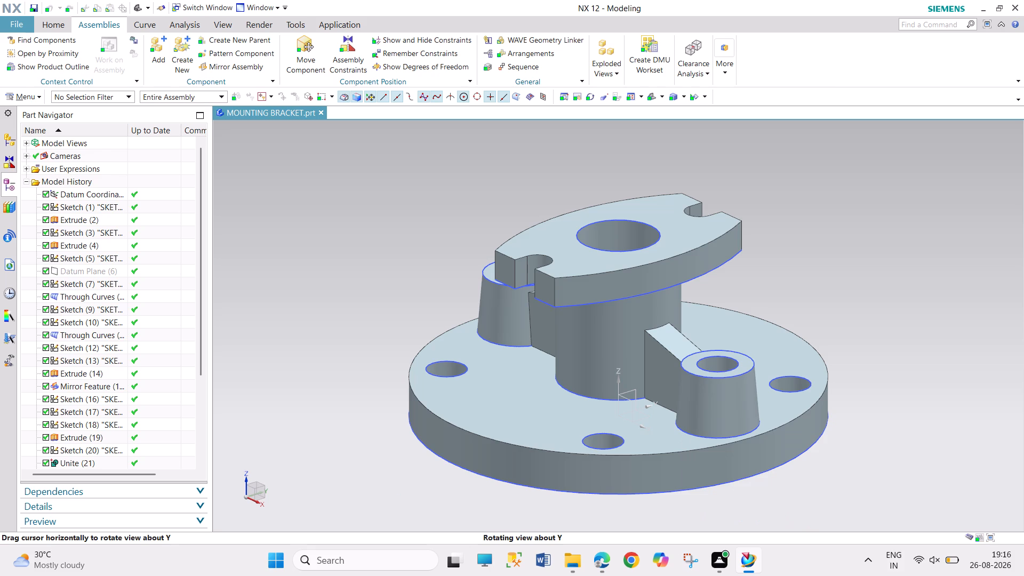
pyautogui.moveTo(426, 472); pyautogui.dragTo(437, 466, button='middle')
pyautogui.moveTo(424, 479); pyautogui.dragTo(445, 494, button='middle')
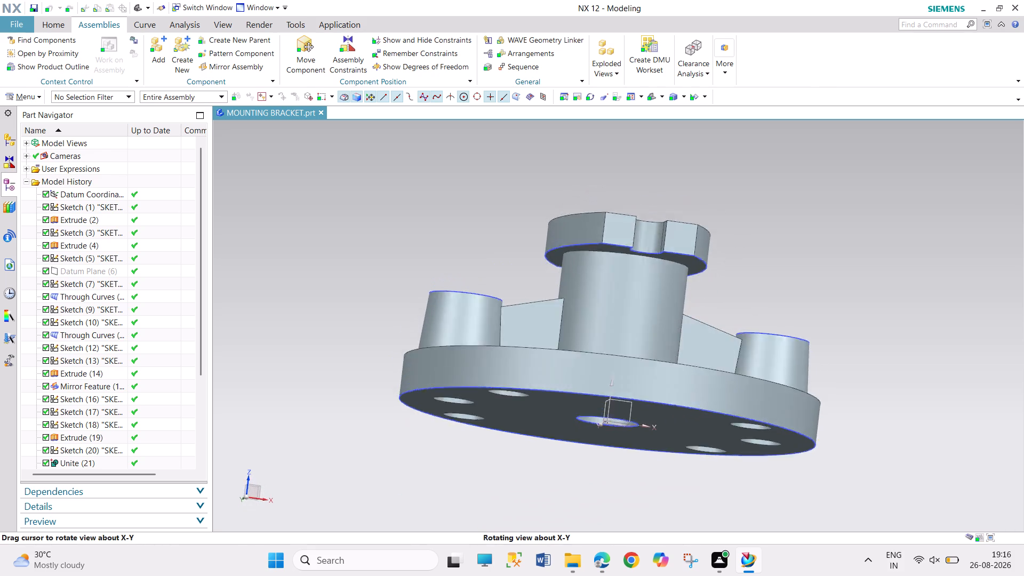
pyautogui.moveTo(445, 494); pyautogui.dragTo(440, 509, button='middle')
pyautogui.scroll(1, 430, 463)
pyautogui.scroll(-5, 430, 463)
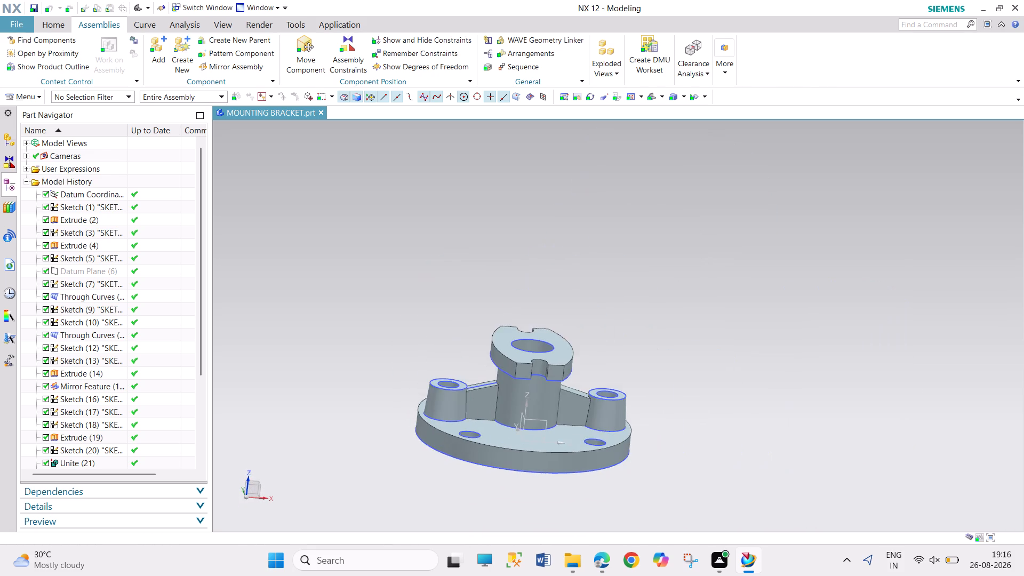
pyautogui.moveTo(530, 491); pyautogui.dragTo(503, 515, button='middle')
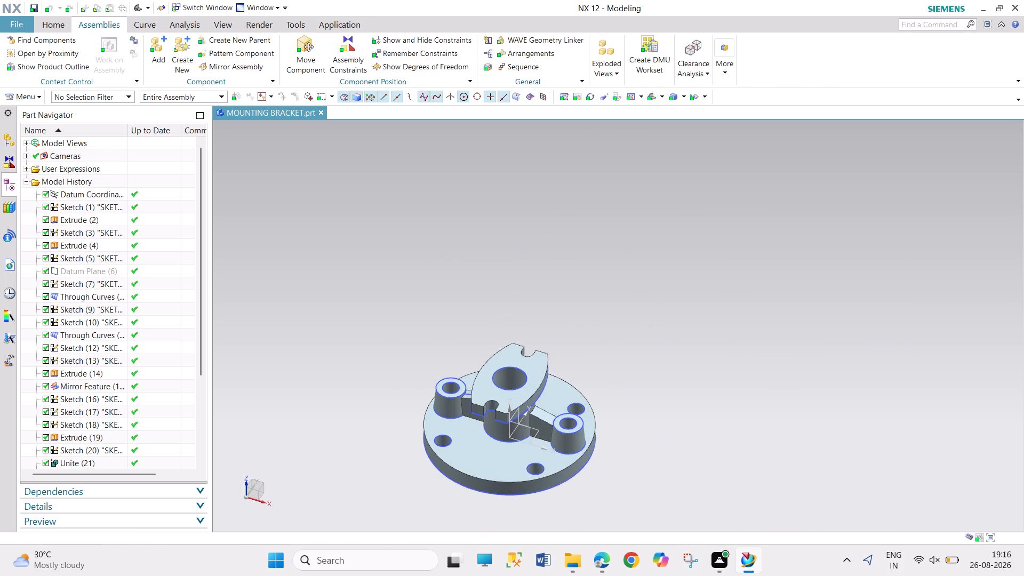
pyautogui.scroll(-3, 455, 501)
pyautogui.scroll(6, 455, 502)
pyautogui.moveTo(446, 507); pyautogui.dragTo(431, 458, button='middle')
pyautogui.scroll(-1, 491, 365)
pyautogui.scroll(2, 491, 366)
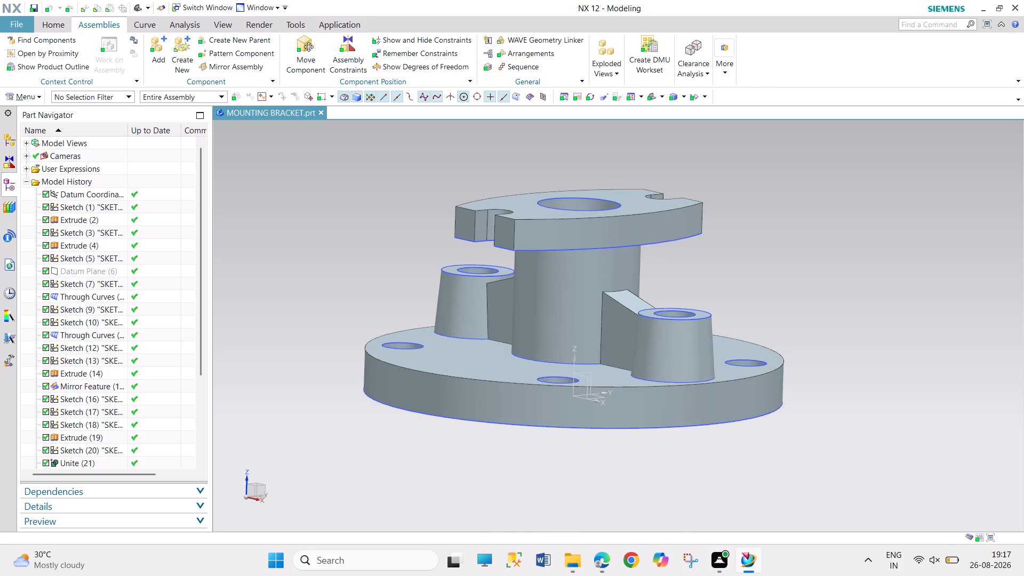
pyautogui.moveTo(202, 352); pyautogui.dragTo(194, 419)
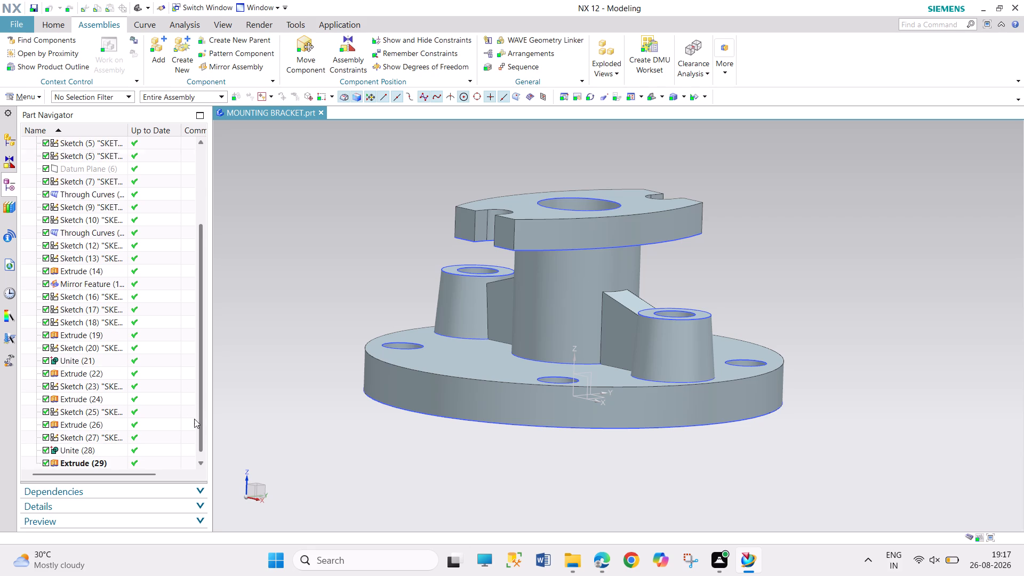
pyautogui.moveTo(194, 419); pyautogui.dragTo(196, 311)
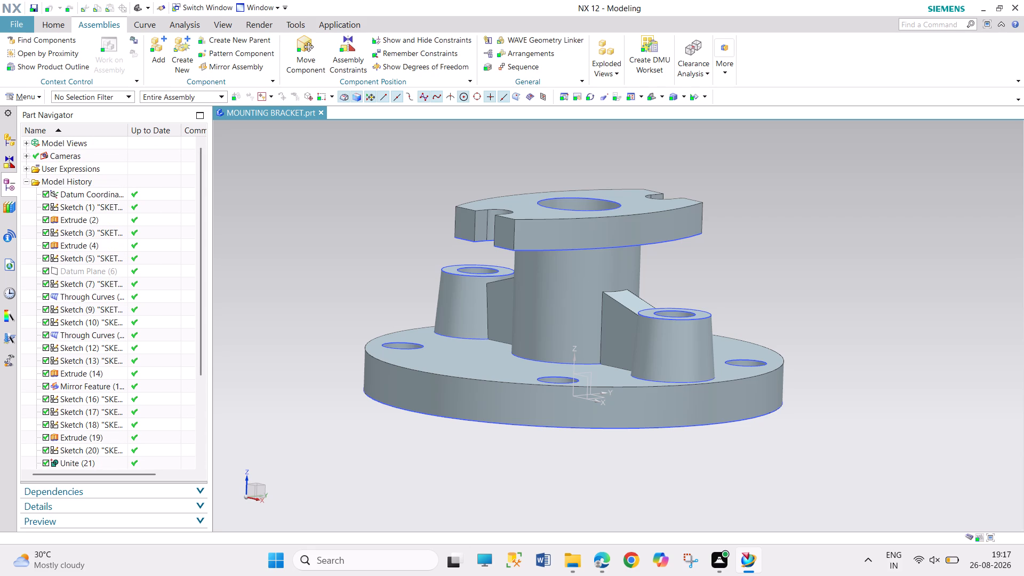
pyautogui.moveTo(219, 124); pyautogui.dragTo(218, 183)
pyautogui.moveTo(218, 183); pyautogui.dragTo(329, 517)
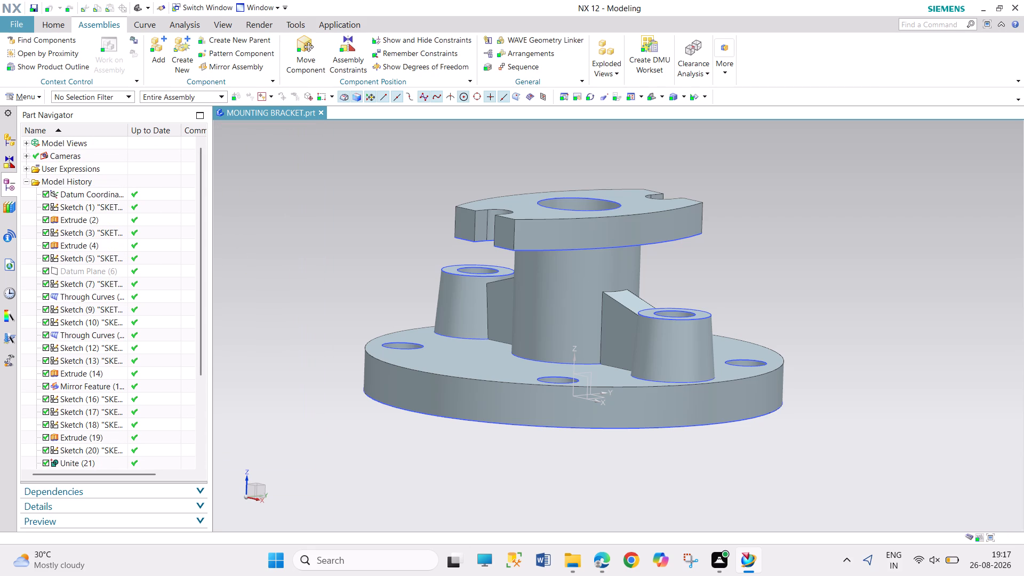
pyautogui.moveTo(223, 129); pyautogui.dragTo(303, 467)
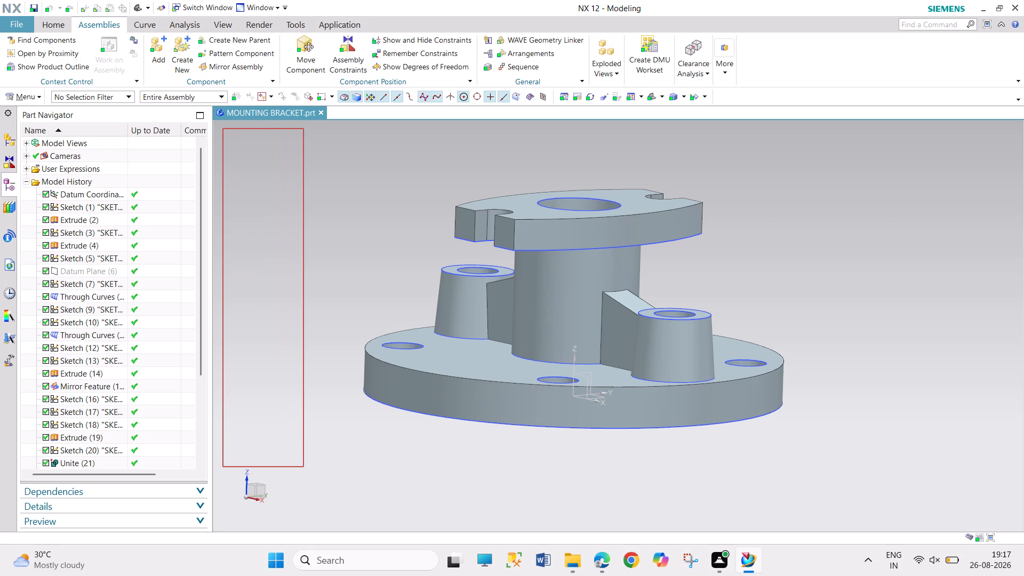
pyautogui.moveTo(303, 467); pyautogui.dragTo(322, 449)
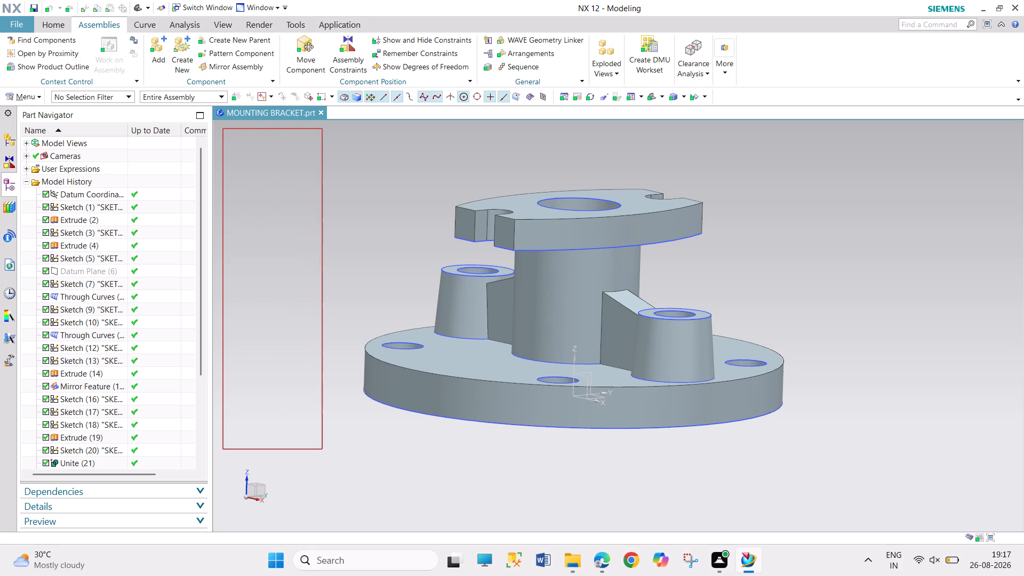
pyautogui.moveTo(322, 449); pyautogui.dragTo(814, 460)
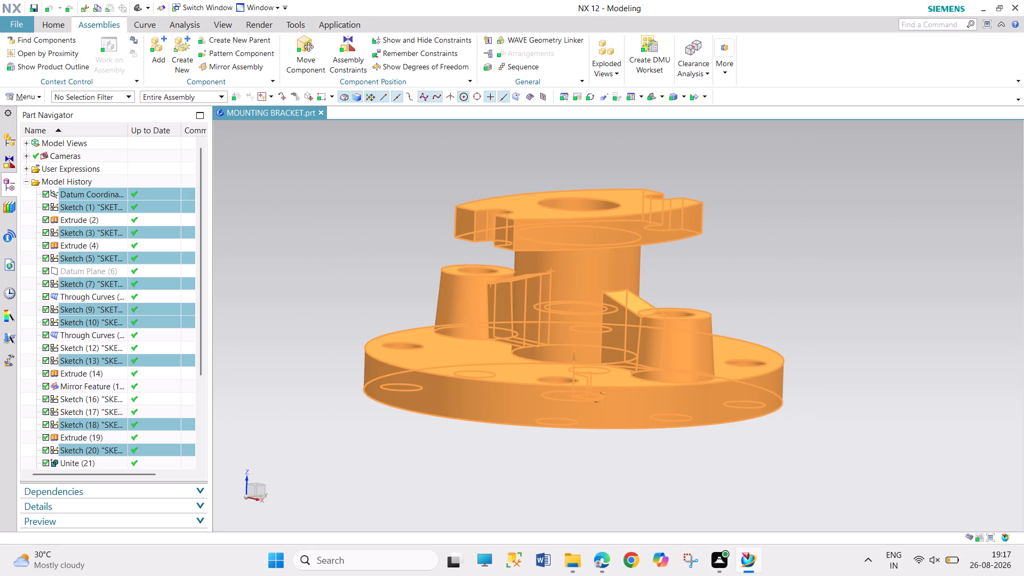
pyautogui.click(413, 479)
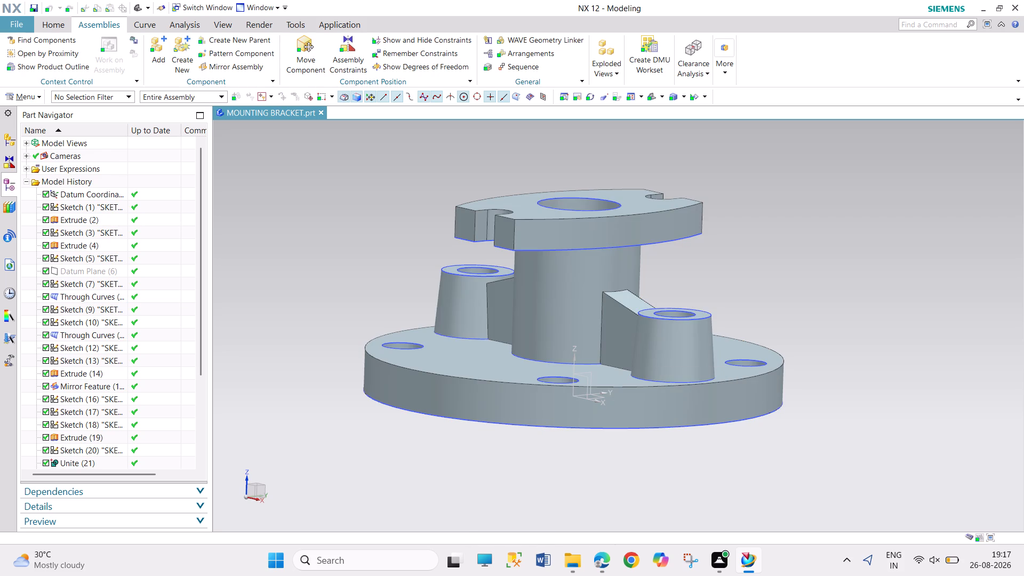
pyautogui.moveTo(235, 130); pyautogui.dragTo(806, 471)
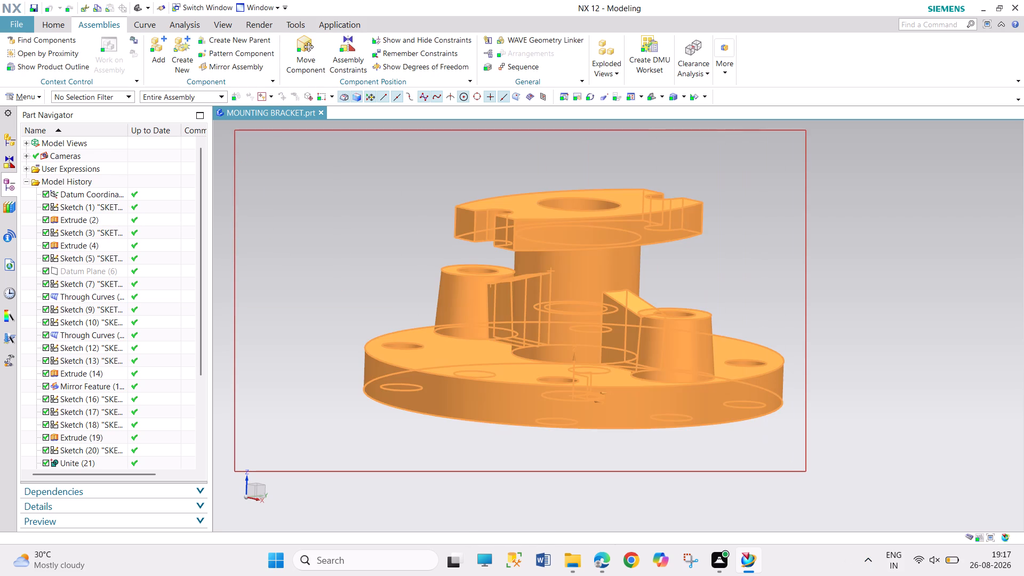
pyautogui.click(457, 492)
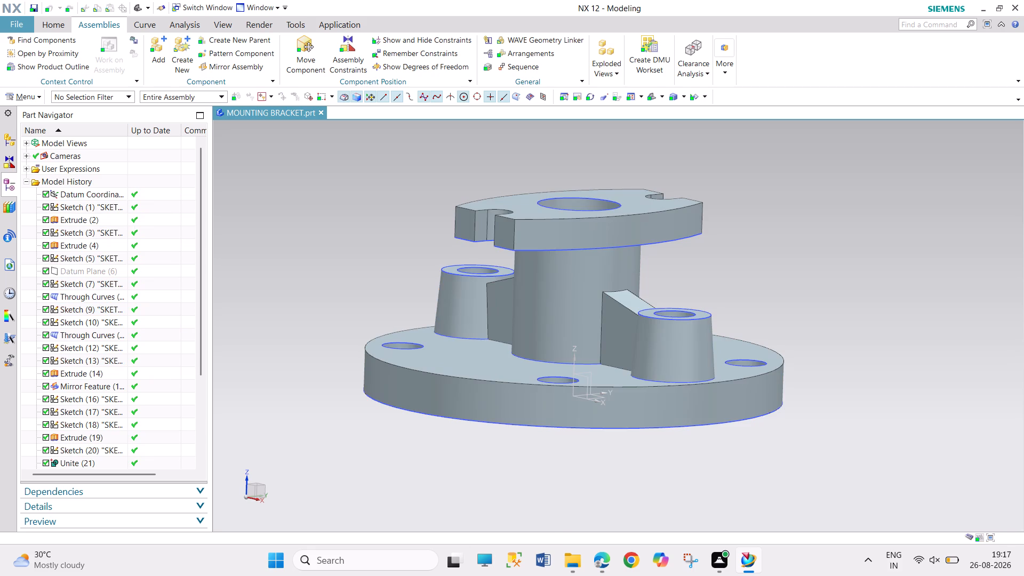
# Switch to Microsoft Edge and review the flanged part's practice drawing, sheet (5).
pyautogui.click(590, 527)
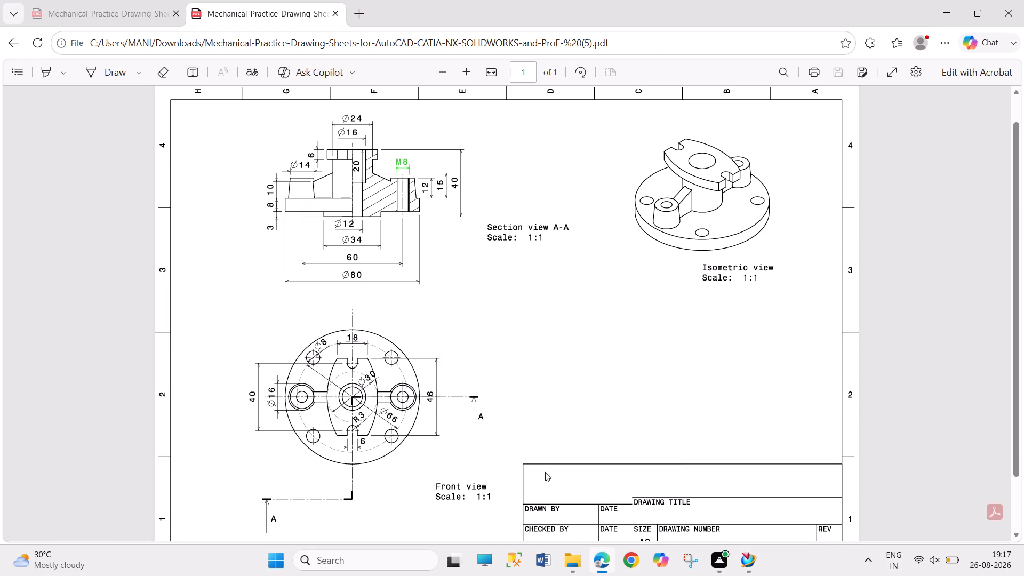
pyautogui.scroll(-3, 509, 450)
pyautogui.scroll(2, 509, 450)
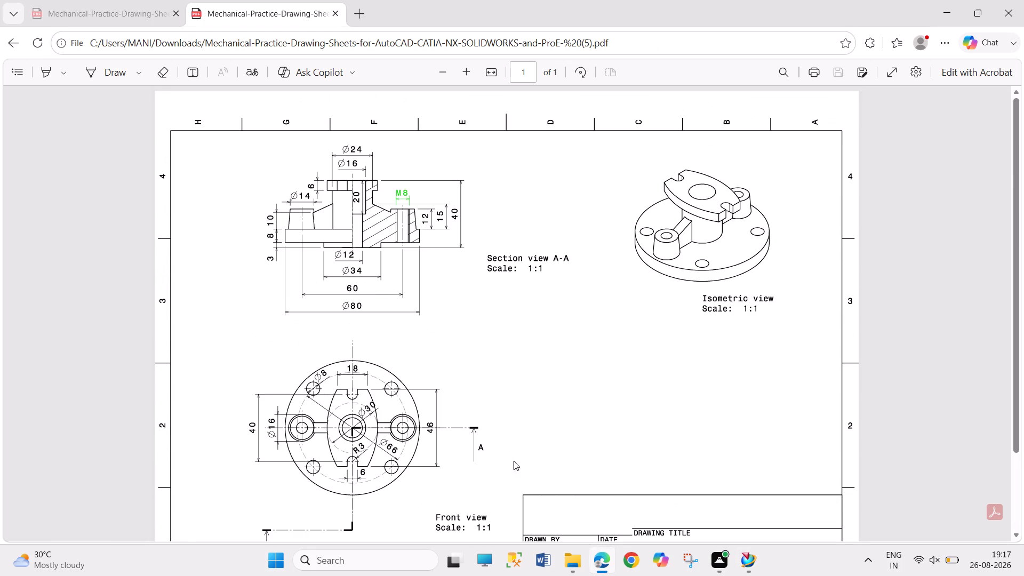
# Open practice drawing sheets (6) and (4) from the Downloads folder in File Explorer to view them.
pyautogui.click(575, 554)
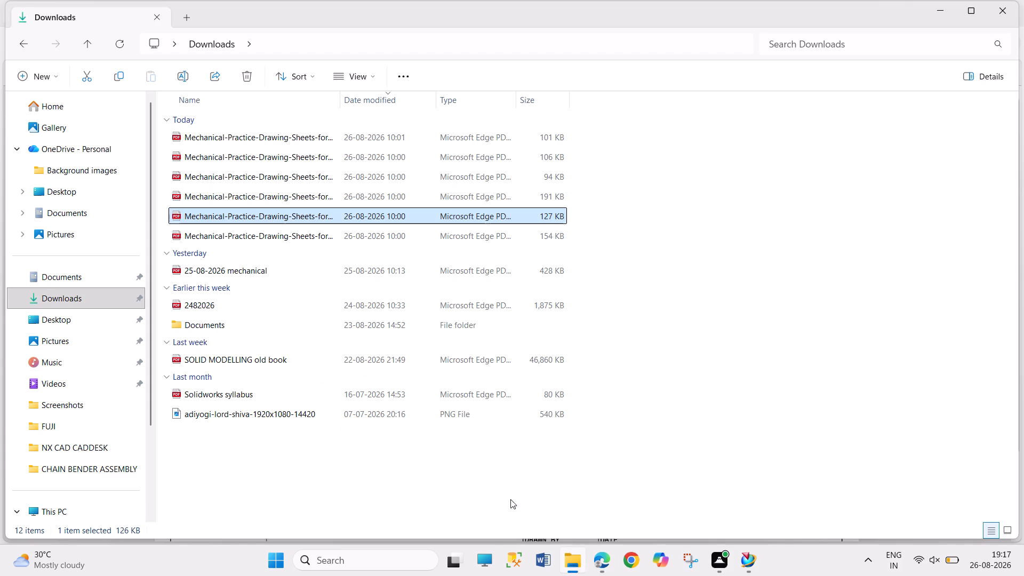
pyautogui.doubleClick(311, 238)
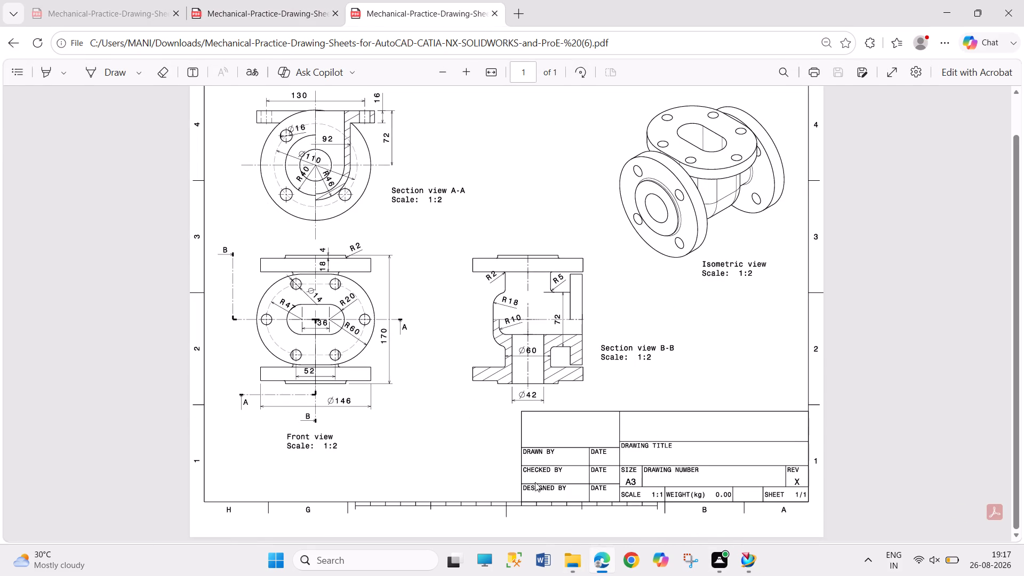
pyautogui.click(572, 563)
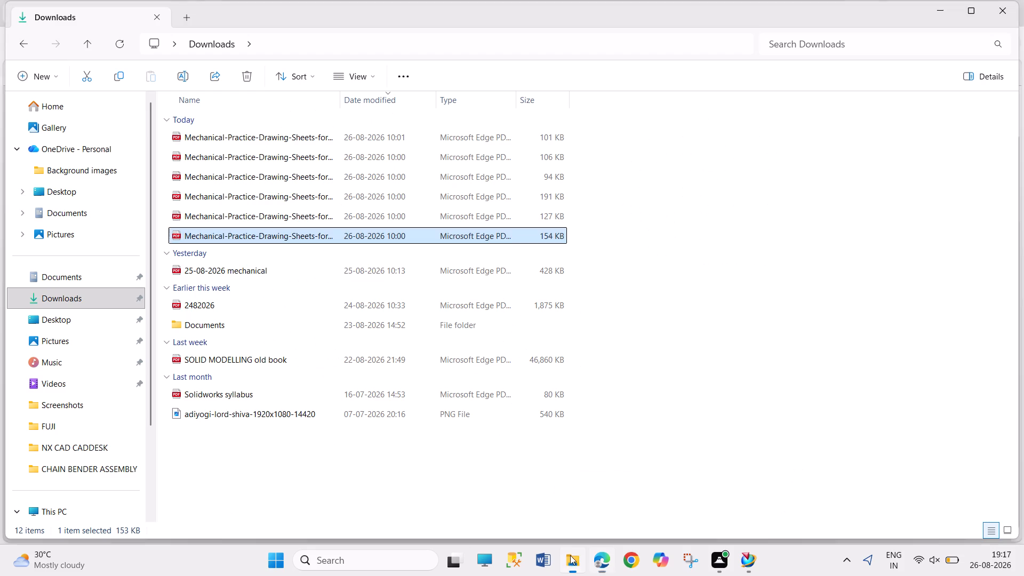
pyautogui.doubleClick(312, 198)
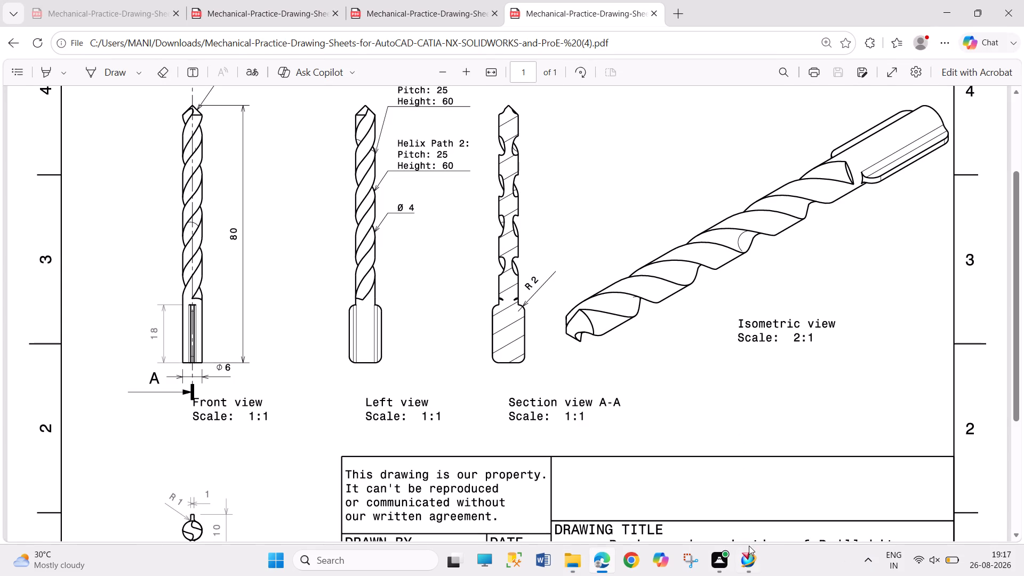
# Switch back to NX and save the MOUNTING BRACKET part.
pyautogui.click(749, 551)
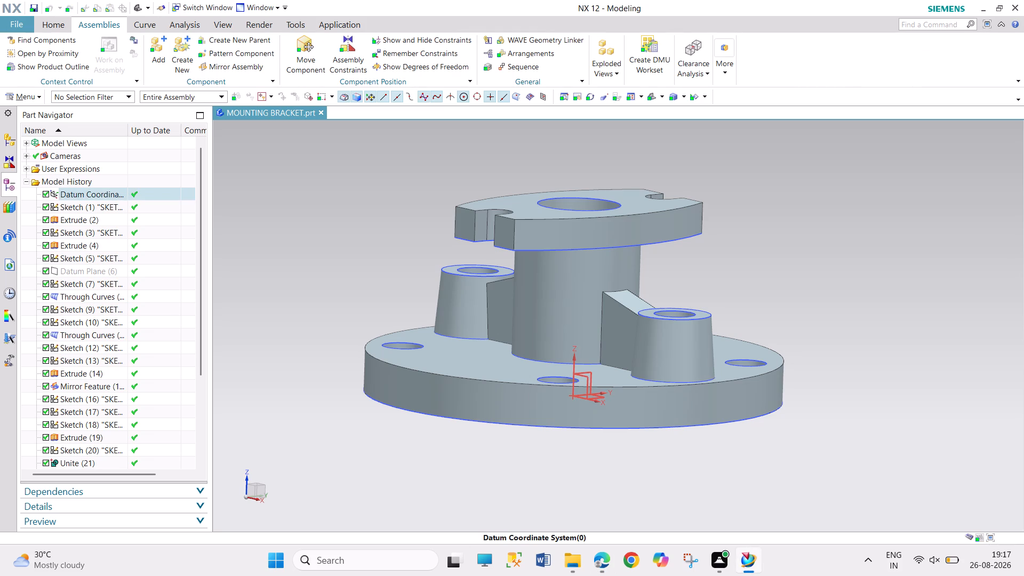
pyautogui.hotkey('ctrl', 's')
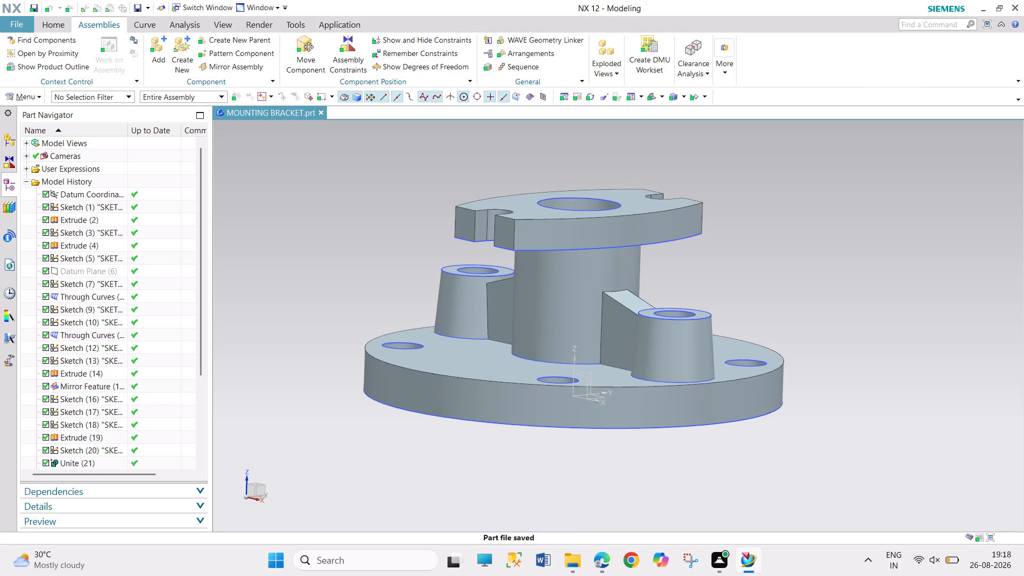